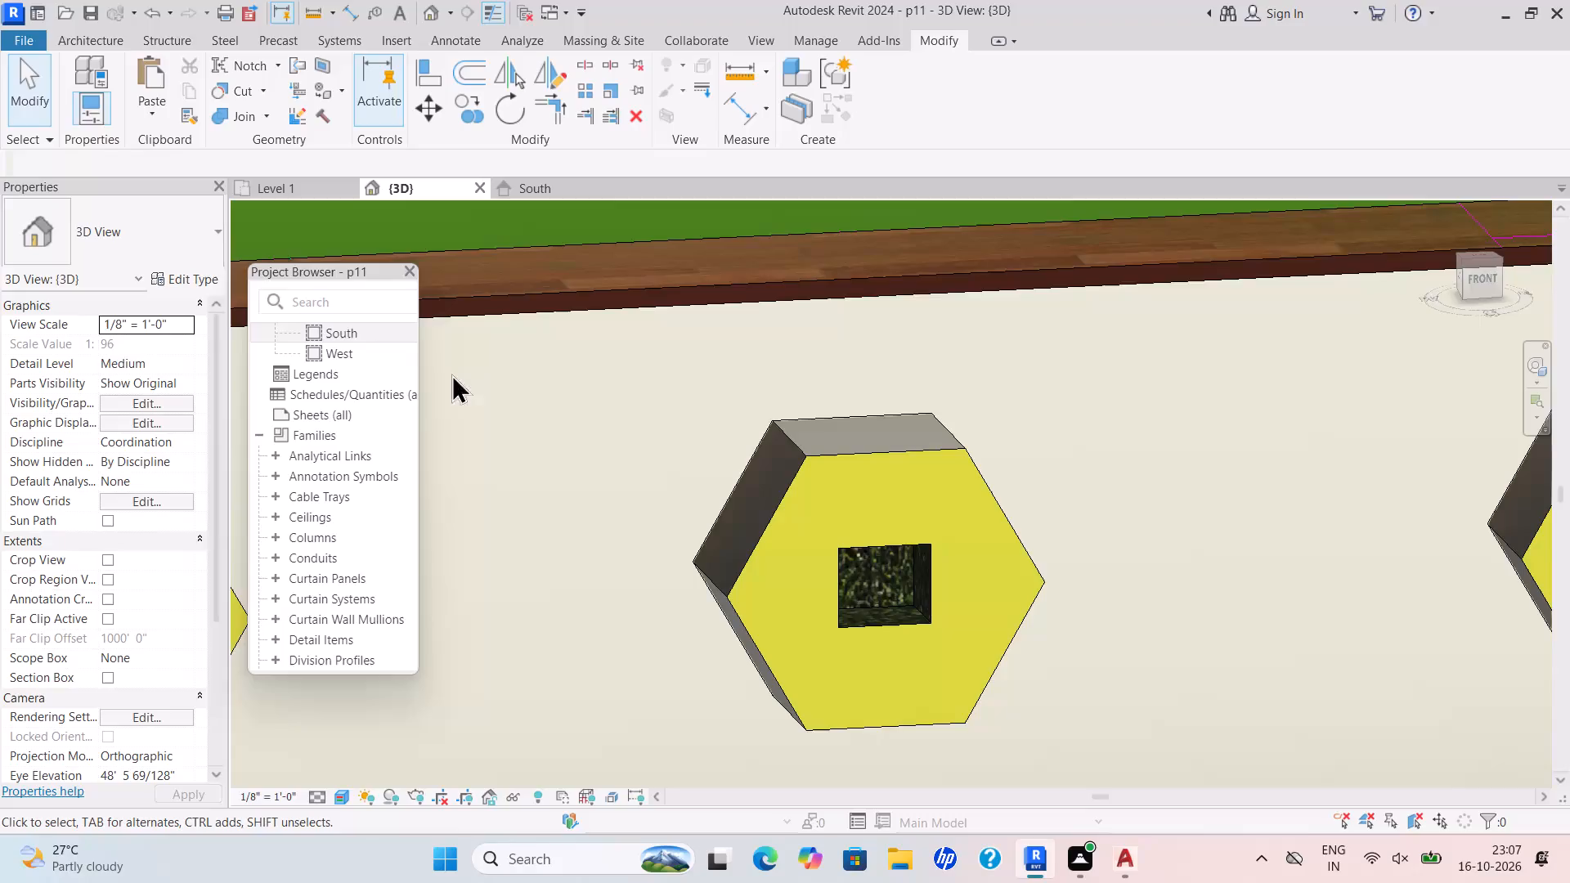
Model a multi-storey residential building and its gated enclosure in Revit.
Examine the multi-storey building's front facade, entrance gate and compound wall in the 3D view.
{"action": "scroll", "coordinate": [710, 262], "scroll_direction": "down", "scroll_amount": 15}
{"action": "middle_click_drag", "start_coordinate": [750, 290], "coordinate": [762, 443]}
{"action": "middle_click_drag", "start_coordinate": [761, 413], "coordinate": [716, 491]}
{"action": "scroll", "coordinate": [717, 489], "scroll_direction": "down", "scroll_amount": 3}
{"action": "middle_click_drag", "start_coordinate": [716, 491], "coordinate": [692, 504]}
{"action": "middle_click_drag", "start_coordinate": [727, 422], "coordinate": [677, 477]}
{"action": "scroll", "coordinate": [726, 427], "scroll_direction": "down", "scroll_amount": 1}
{"action": "scroll", "coordinate": [869, 446], "scroll_direction": "up", "scroll_amount": 2}
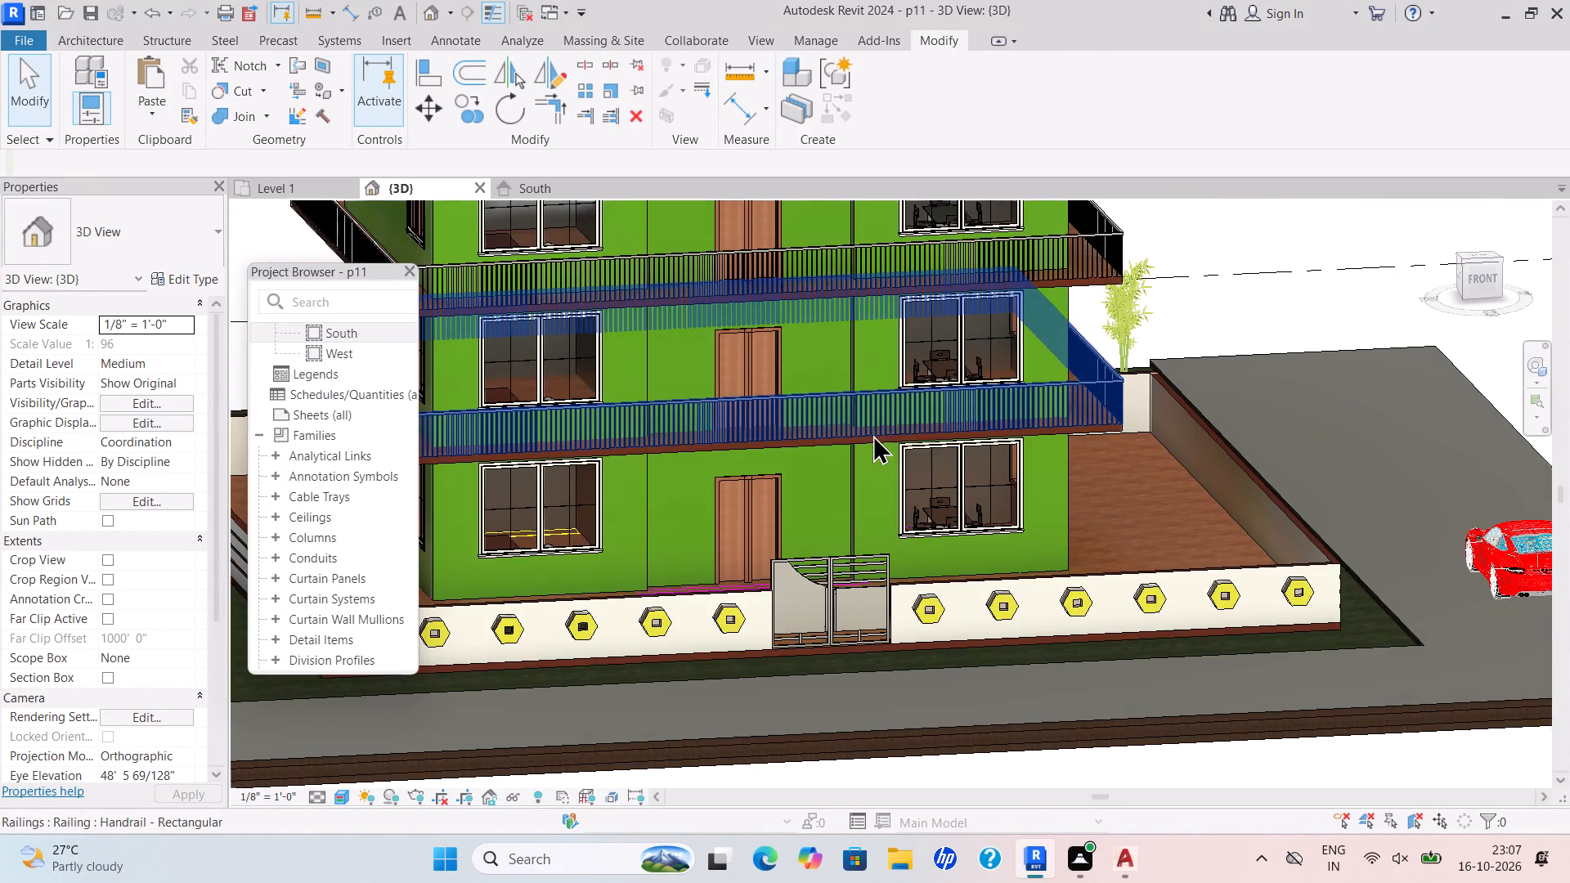
{"action": "scroll", "coordinate": [867, 427], "scroll_direction": "up", "scroll_amount": 3}
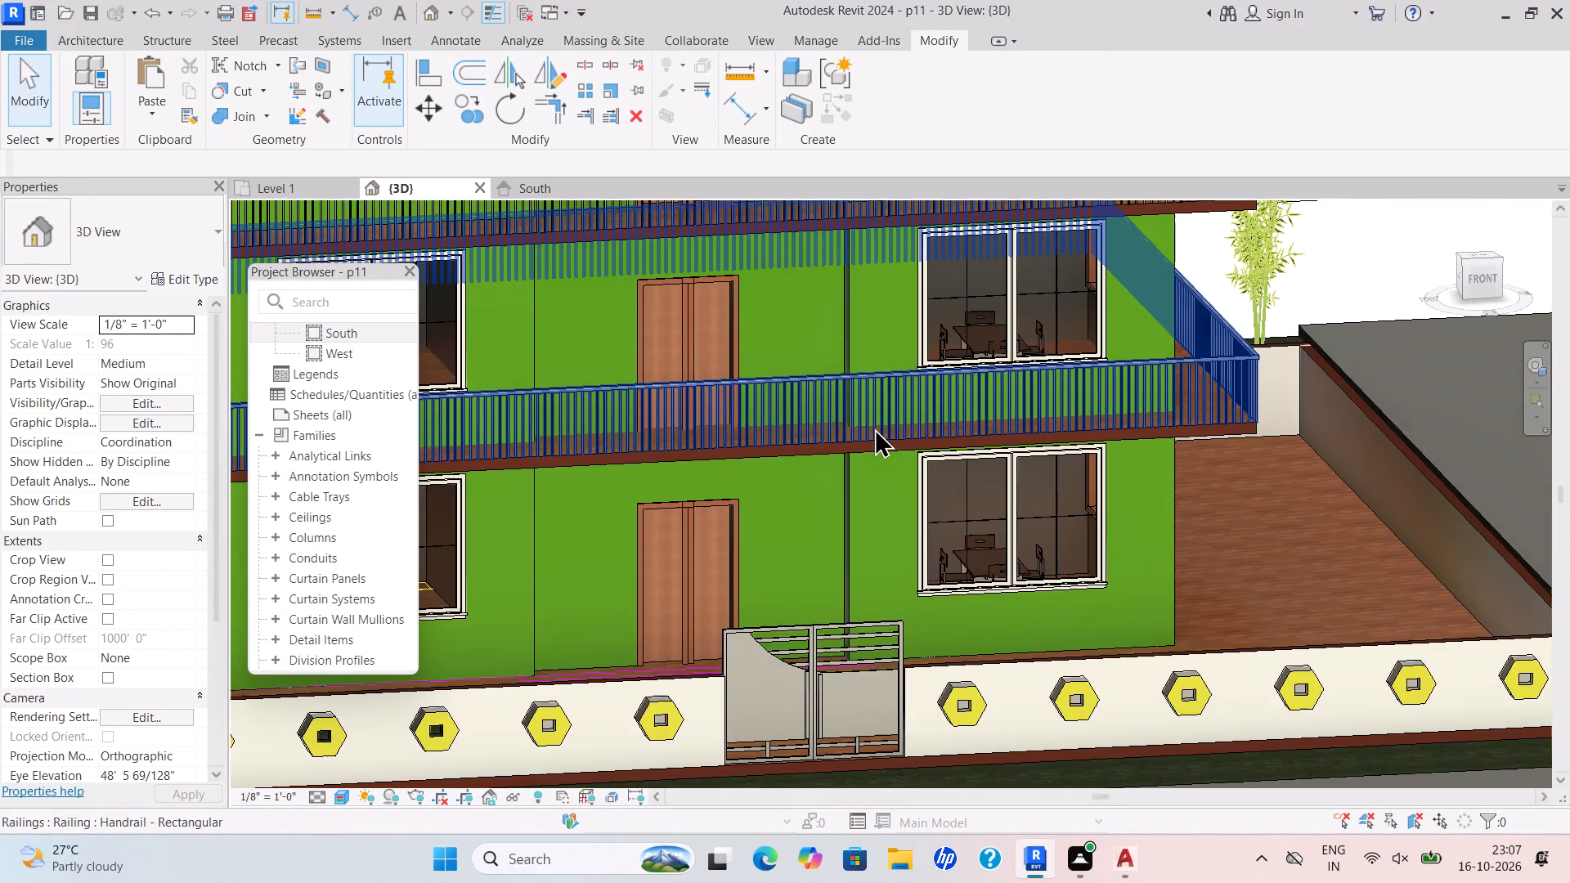
{"action": "scroll", "coordinate": [885, 431], "scroll_direction": "down", "scroll_amount": 3}
{"action": "middle_click_drag", "start_coordinate": [876, 430], "coordinate": [913, 330]}
{"action": "scroll", "coordinate": [730, 475], "scroll_direction": "down", "scroll_amount": 3}
{"action": "middle_click_drag", "start_coordinate": [729, 474], "coordinate": [778, 519]}
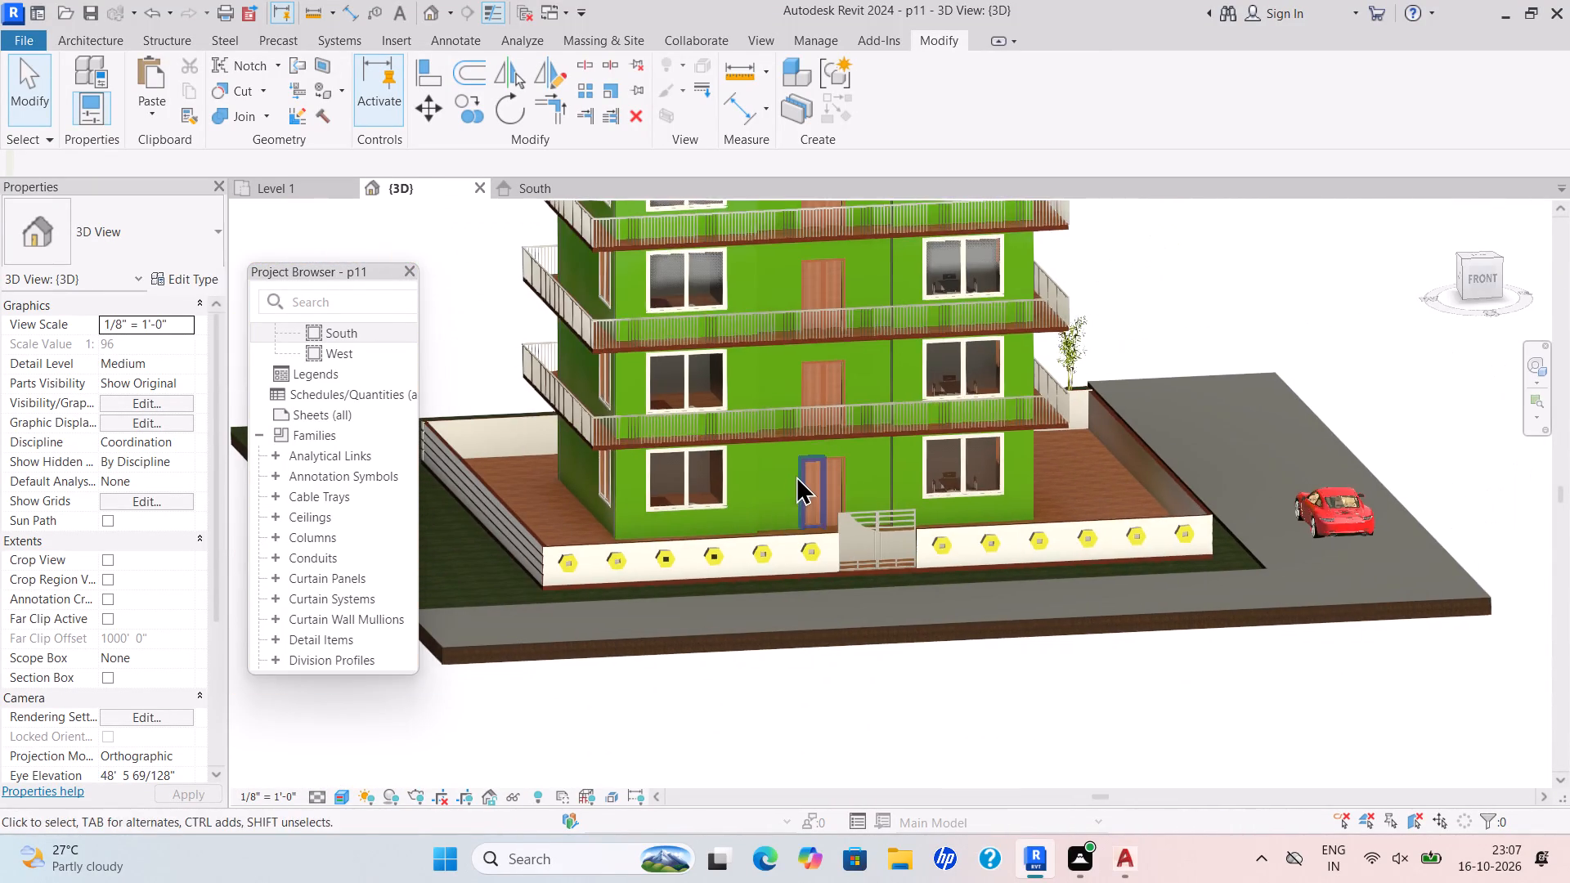
{"action": "scroll", "coordinate": [578, 580], "scroll_direction": "up", "scroll_amount": 3}
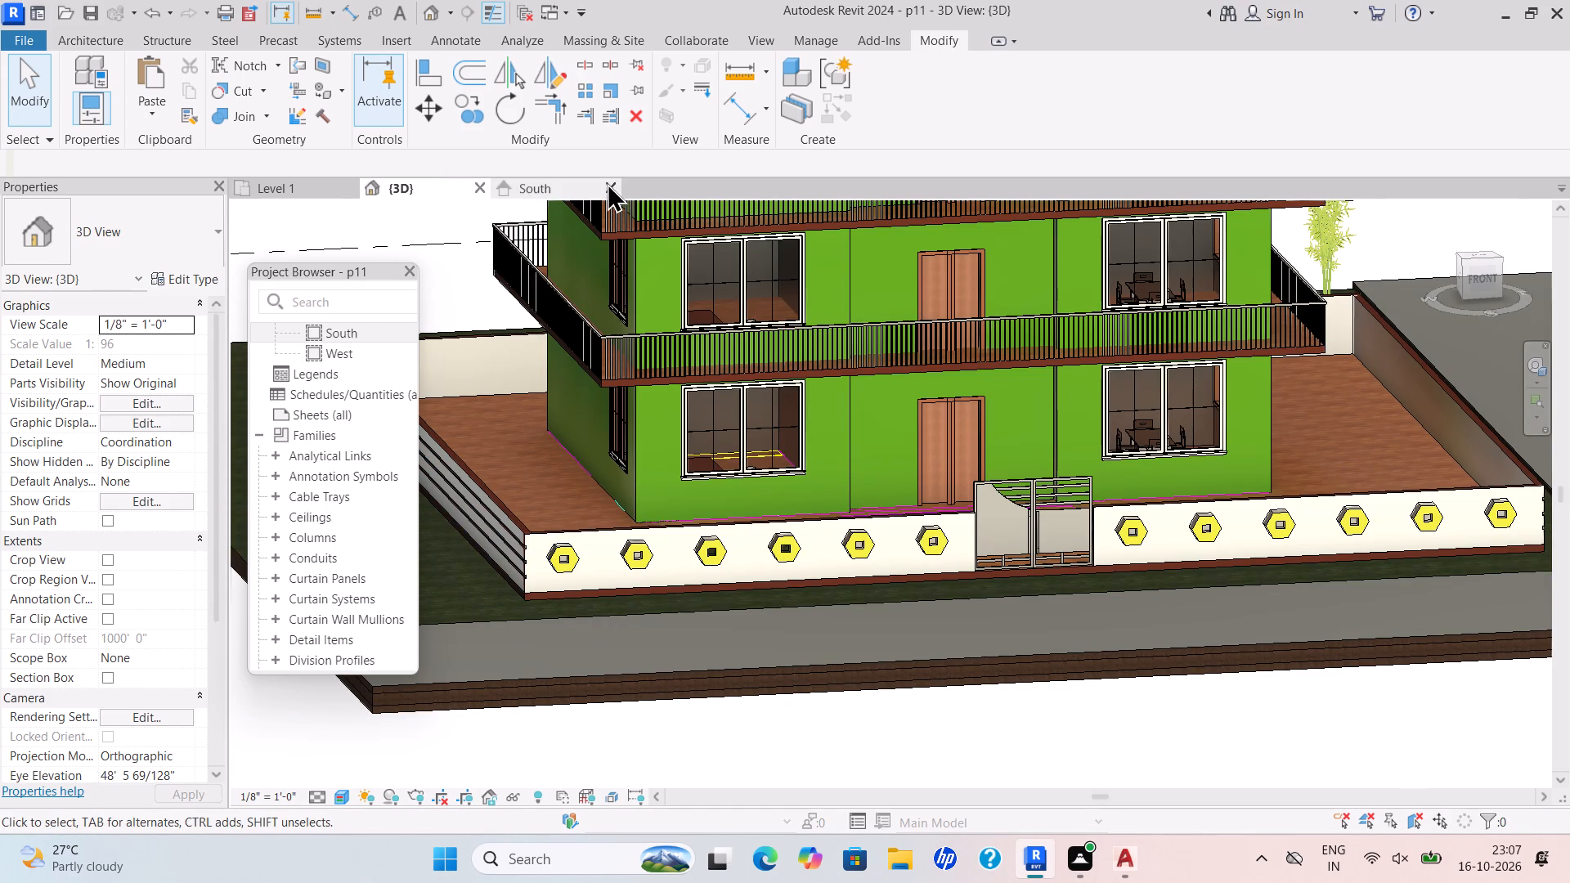
Close the South, 3D and Level 1 views to close project p11.
{"action": "left_click", "coordinate": [607, 182]}
{"action": "left_click", "coordinate": [481, 183]}
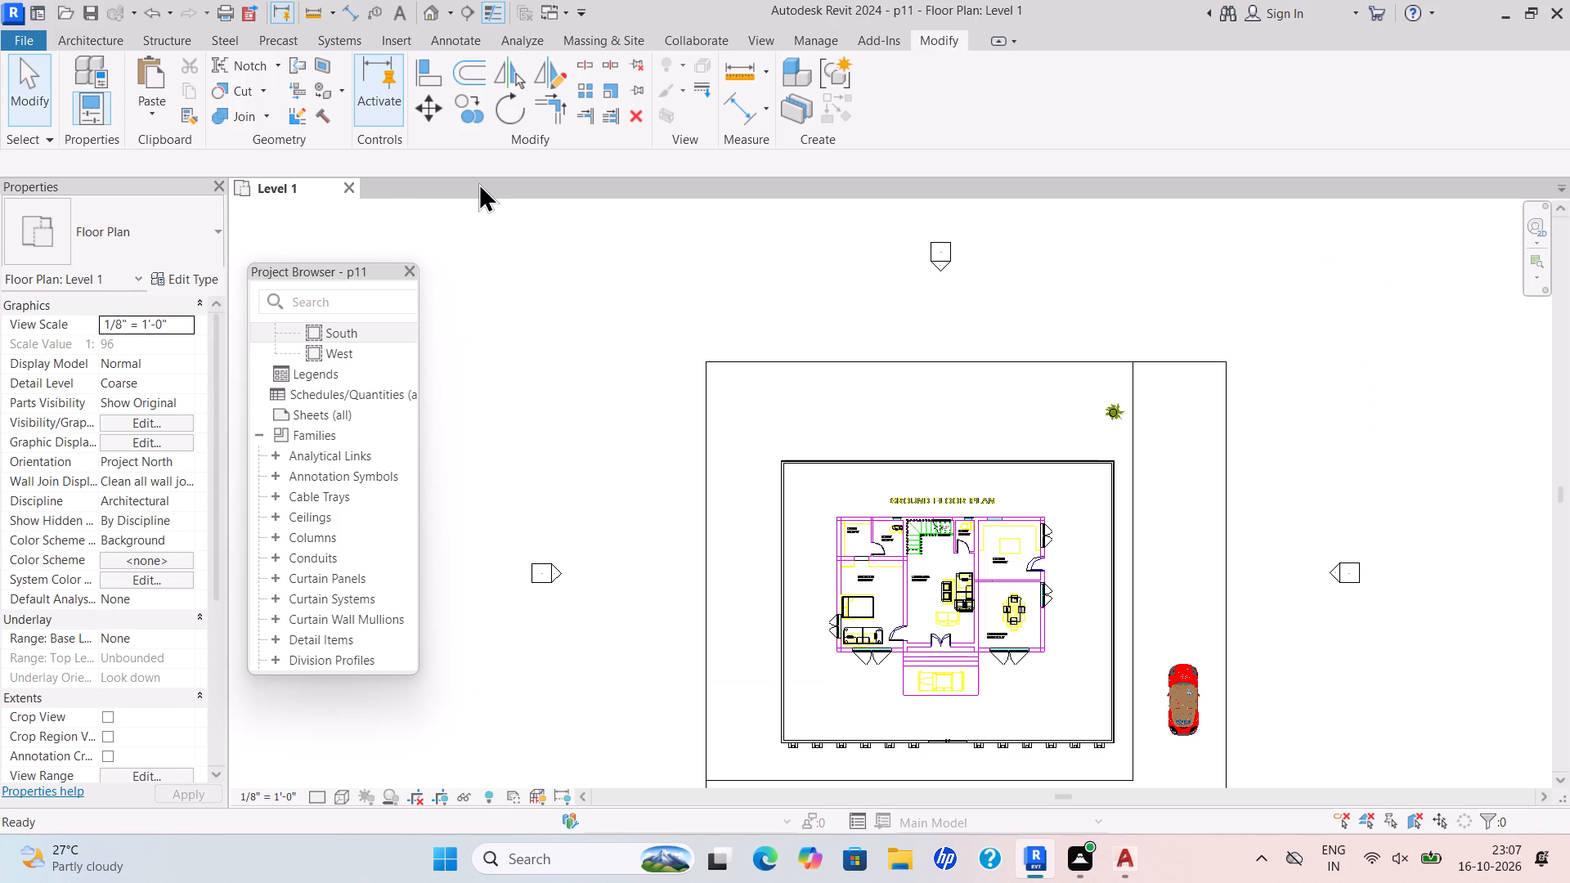
{"action": "left_click", "coordinate": [345, 186]}
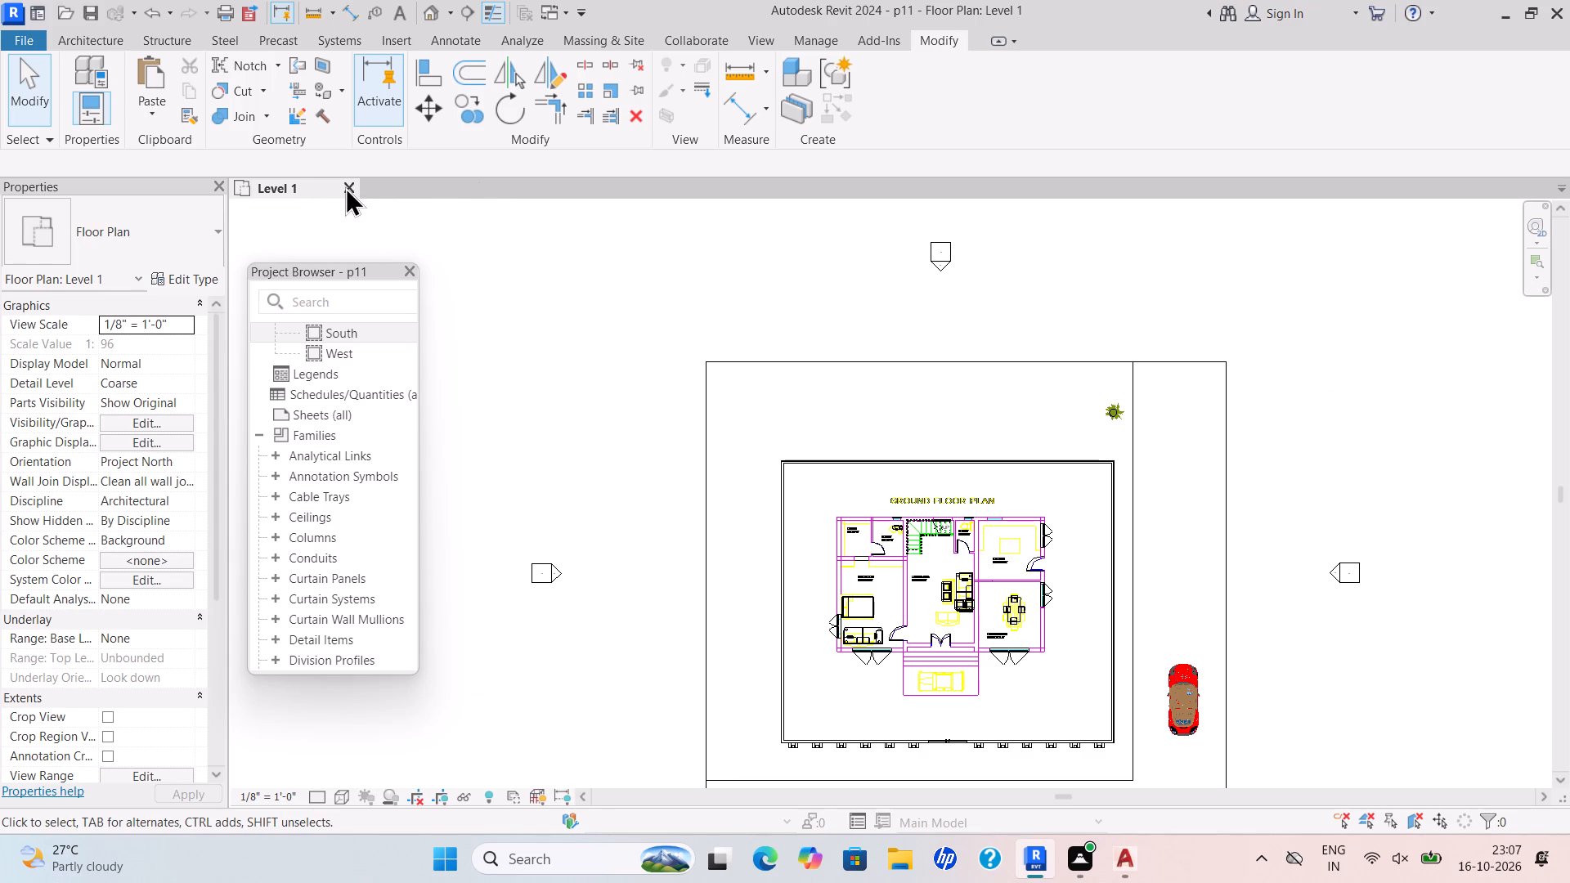
{"action": "left_click", "coordinate": [837, 420]}
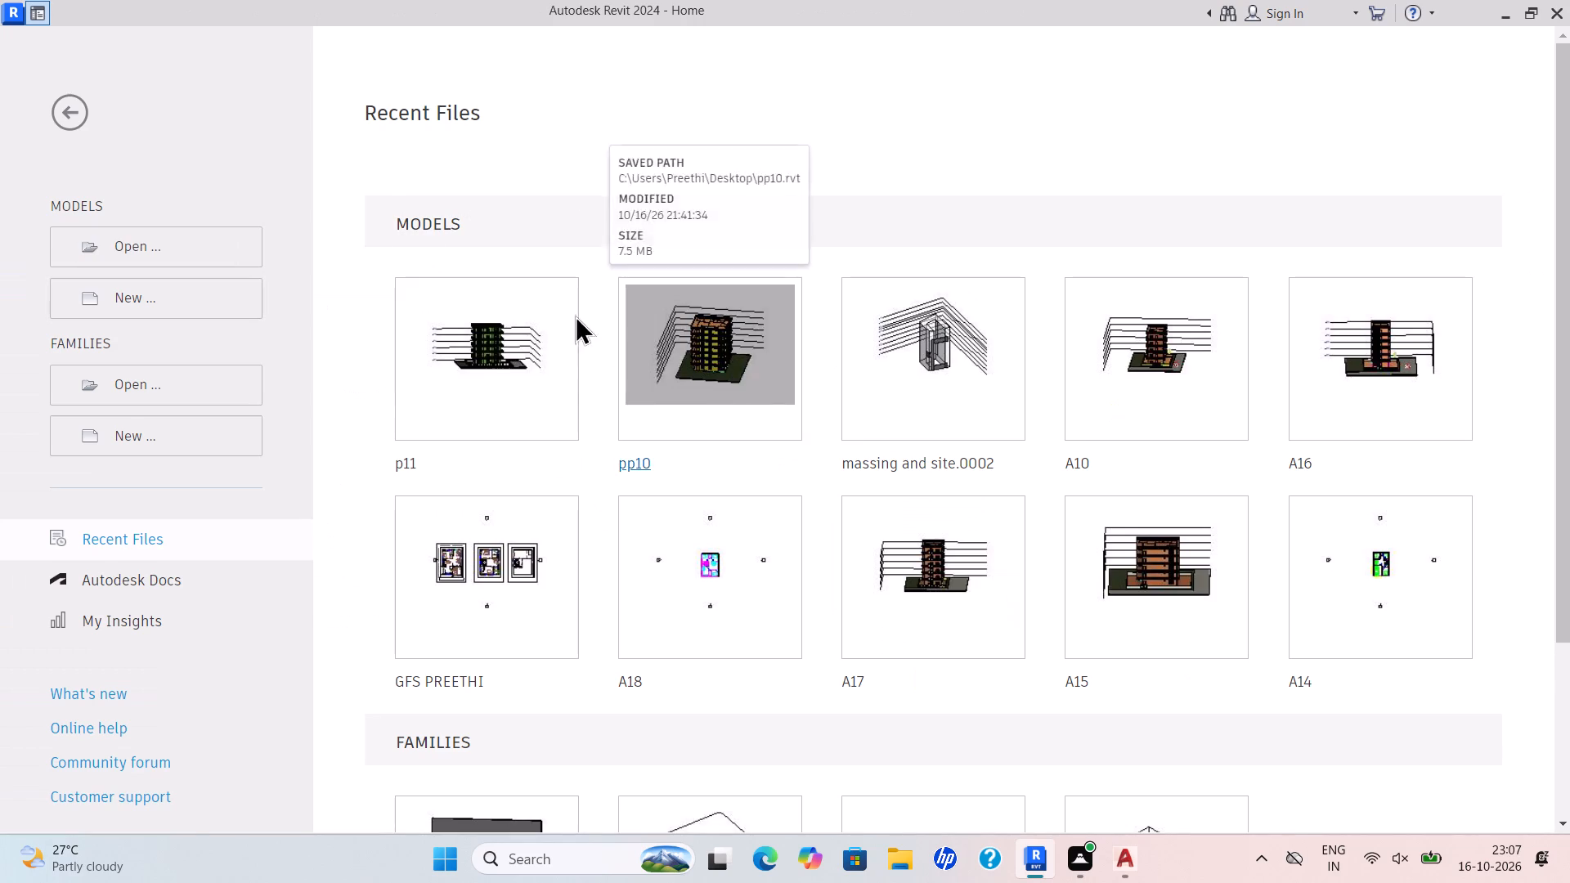
Create a new project from the default.rte template in the English-Imperial templates folder.
{"action": "left_click", "coordinate": [150, 303]}
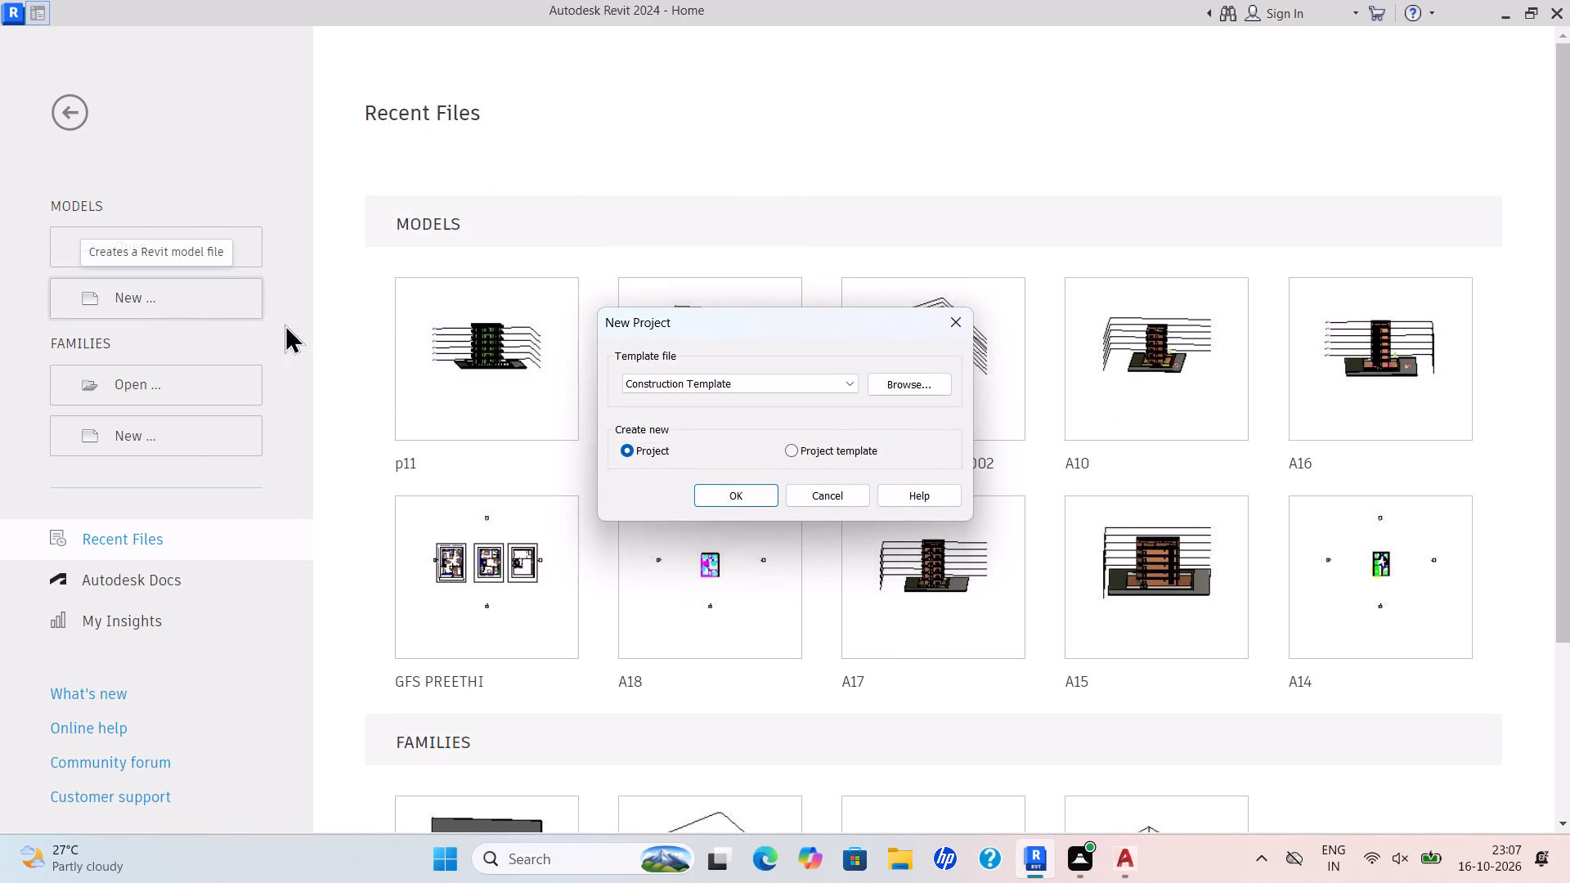
{"action": "left_click", "coordinate": [850, 382]}
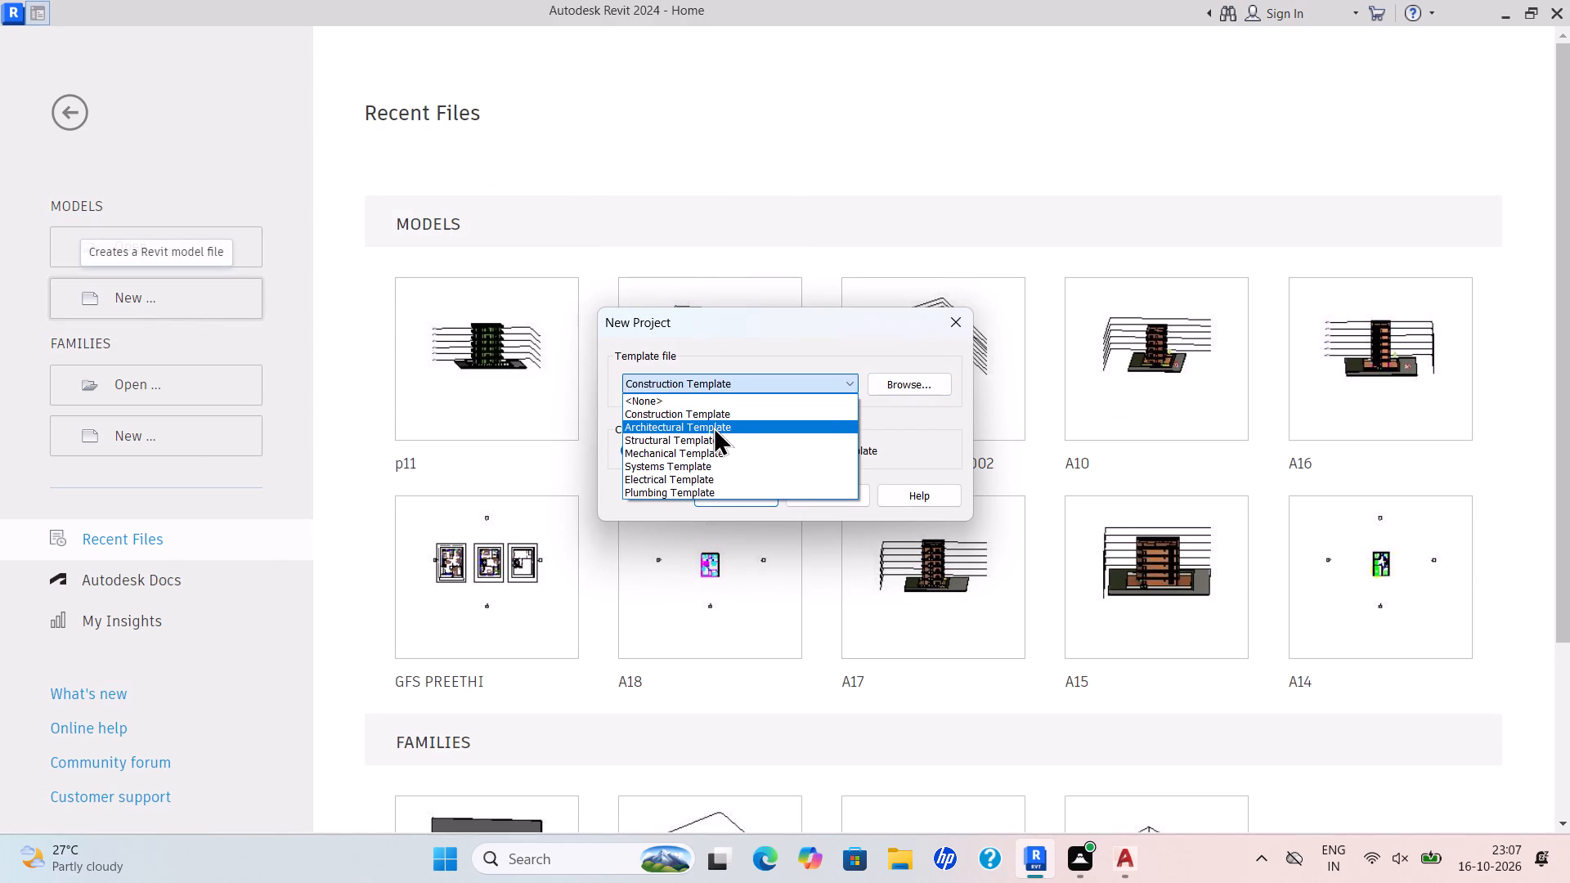
{"action": "left_click", "coordinate": [713, 426]}
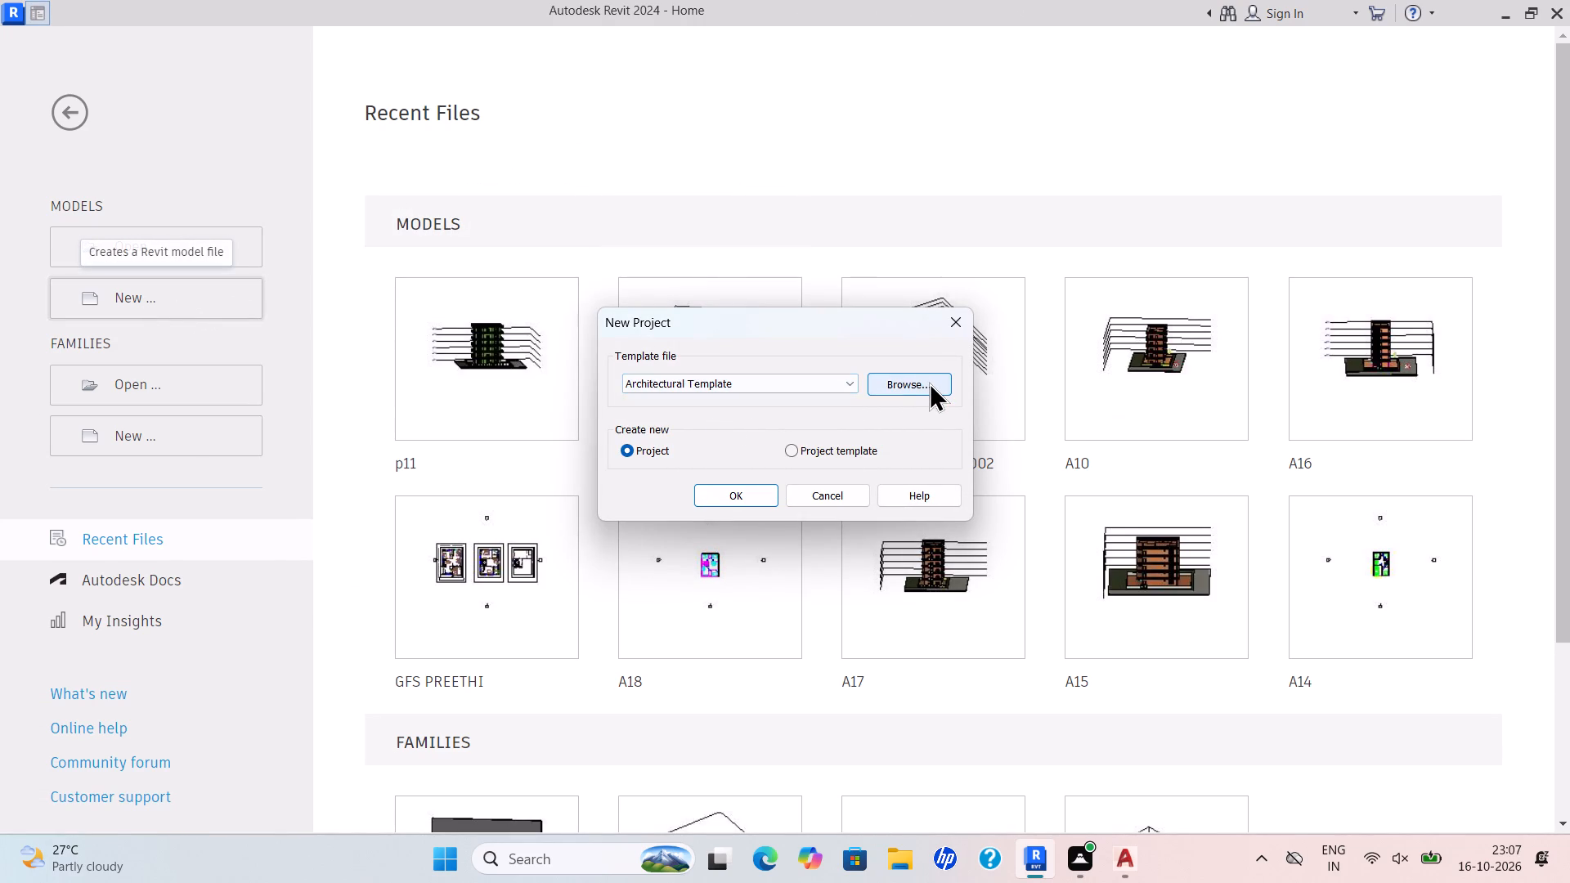
{"action": "left_click", "coordinate": [929, 382]}
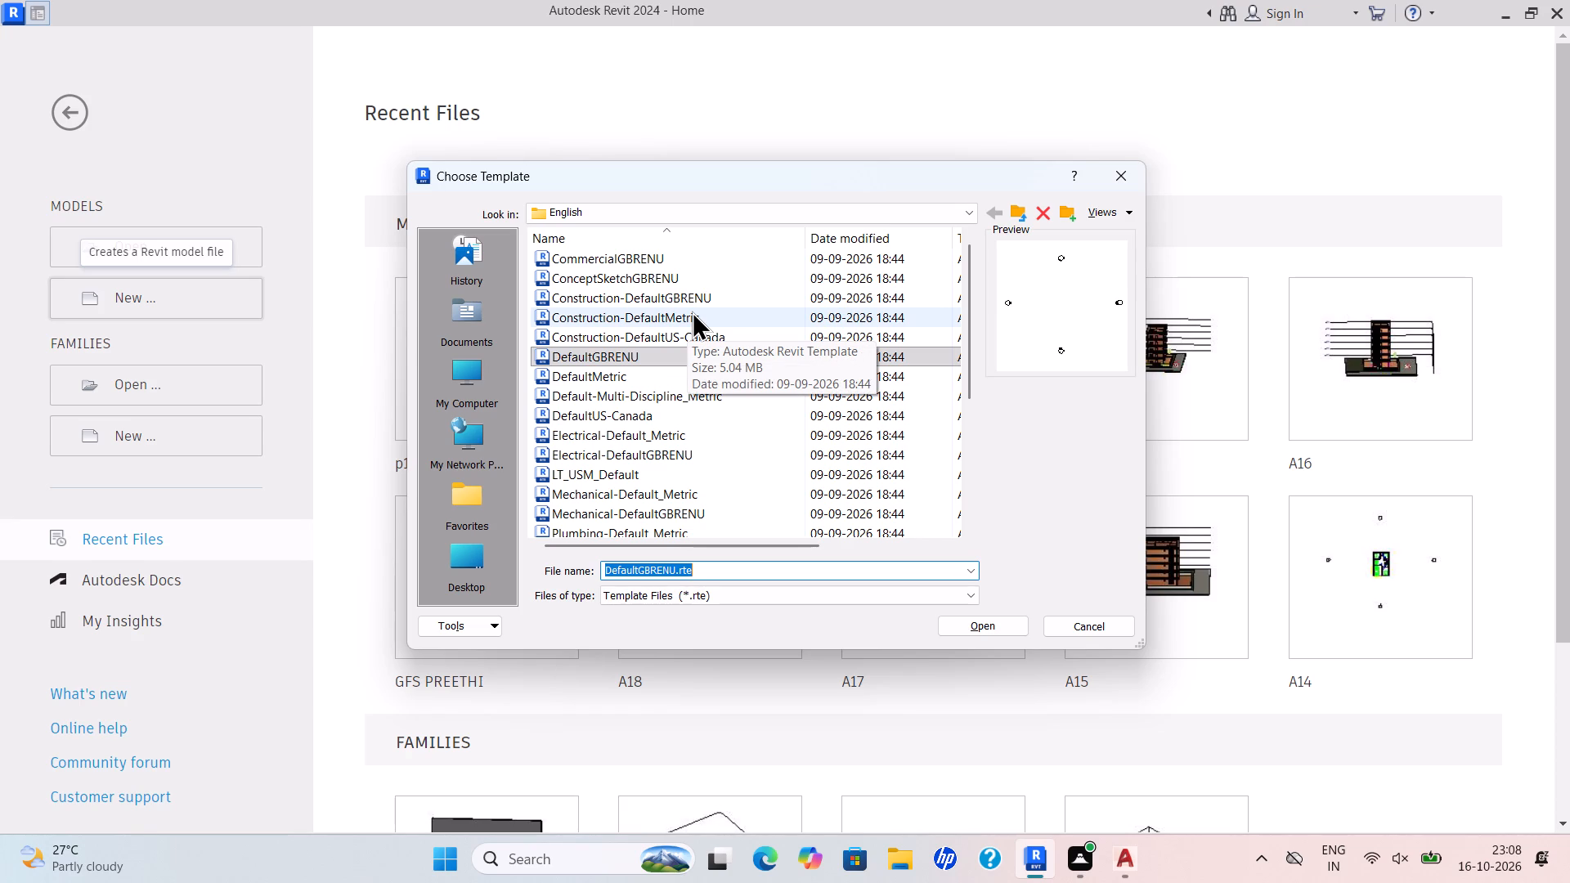
{"action": "scroll", "coordinate": [692, 311], "scroll_direction": "up", "scroll_amount": 2}
{"action": "left_click_drag", "start_coordinate": [964, 204], "coordinate": [962, 211]}
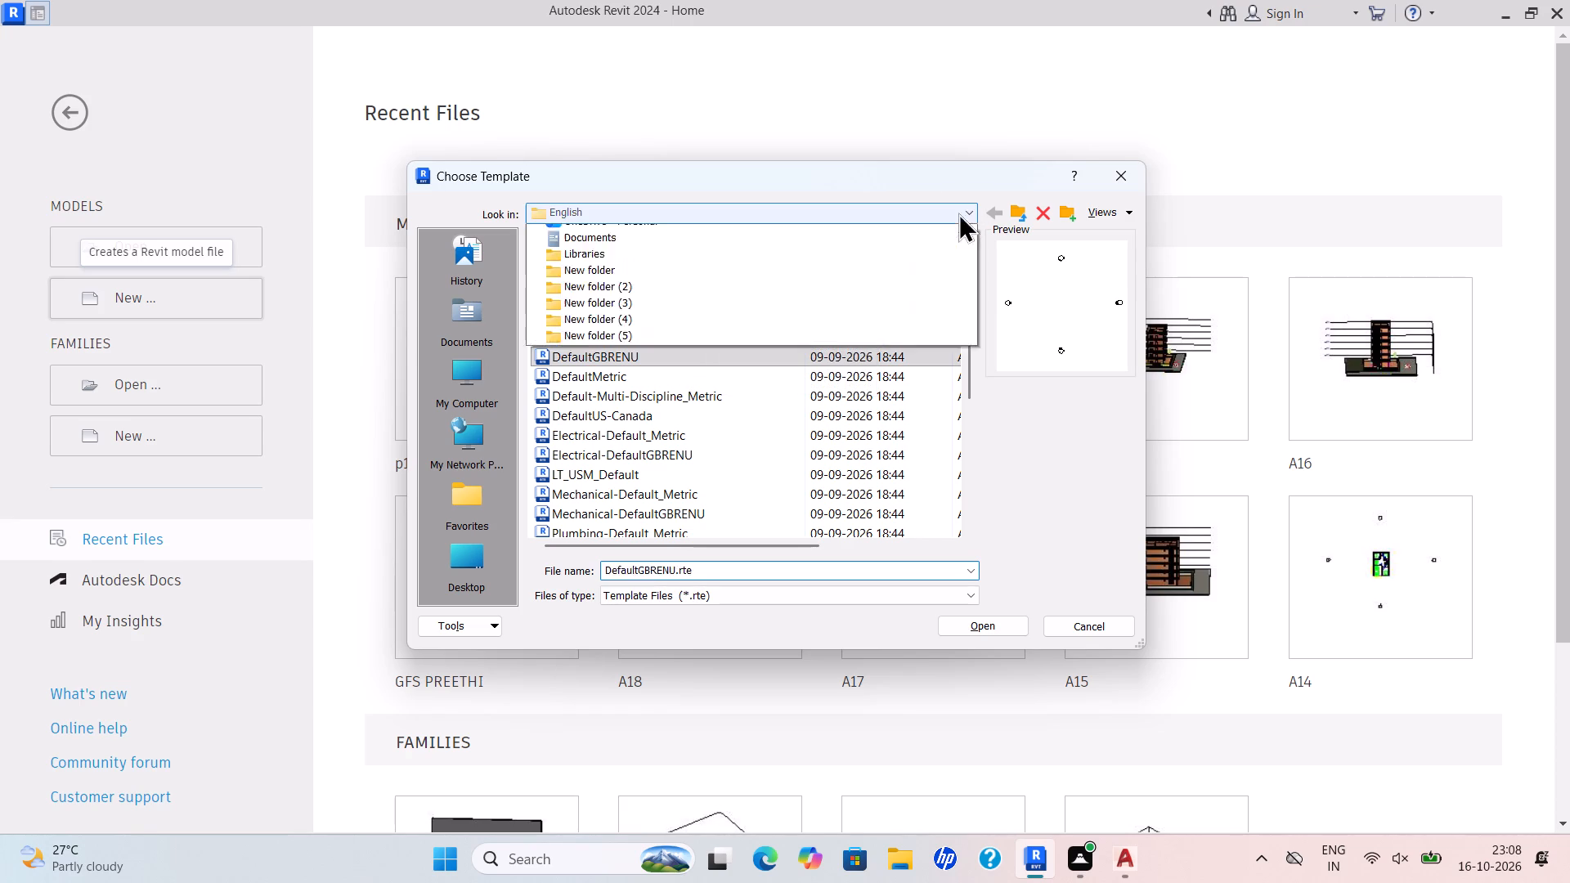
{"action": "left_click", "coordinate": [792, 336]}
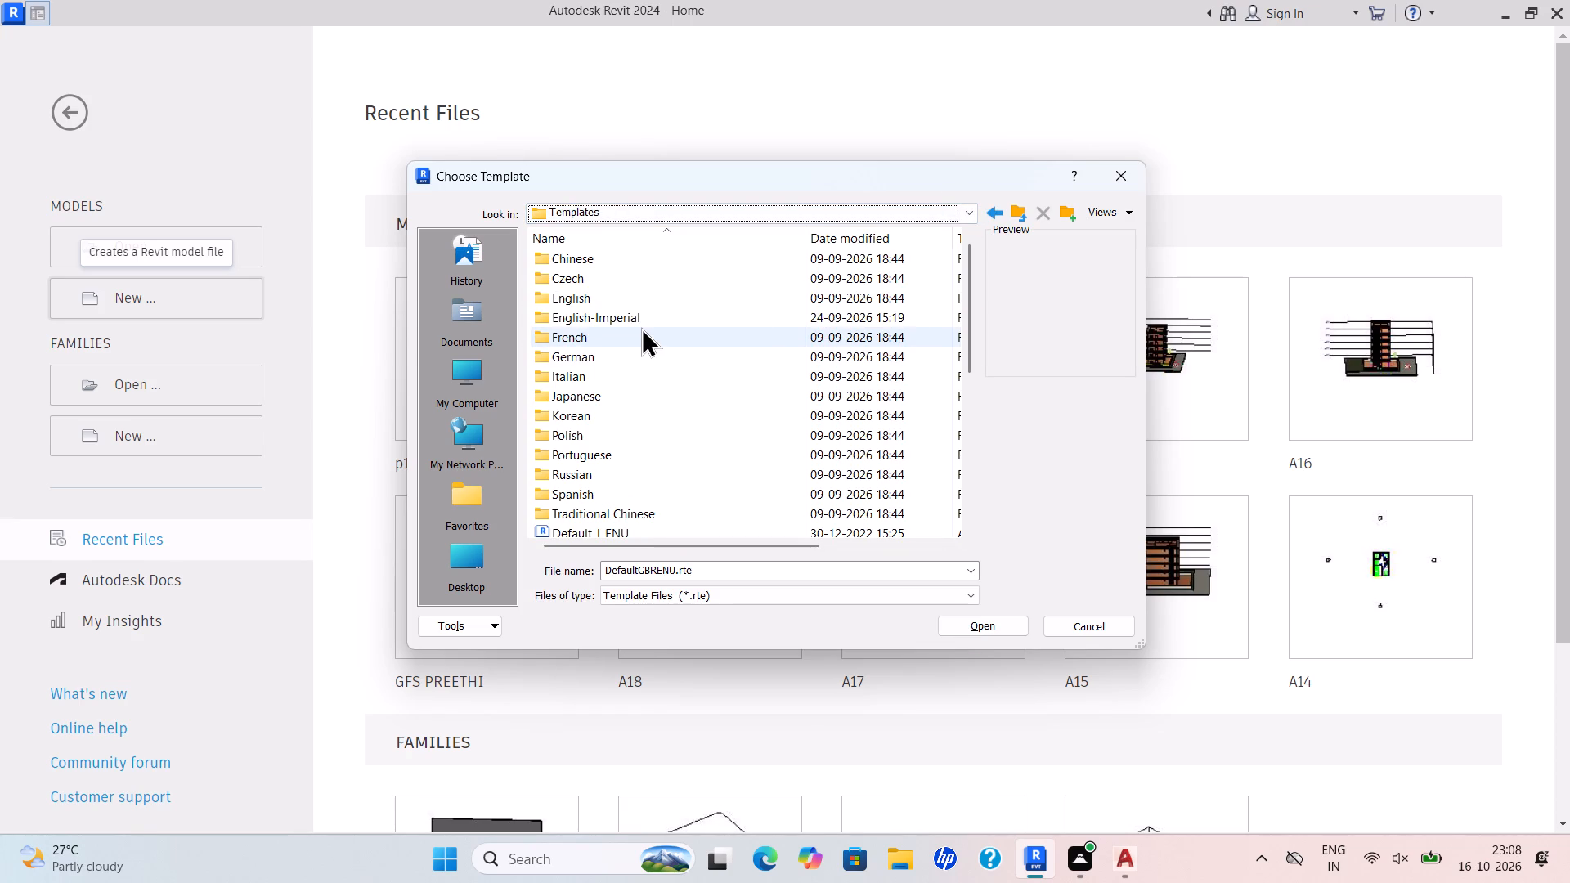
{"action": "double_click", "coordinate": [635, 316]}
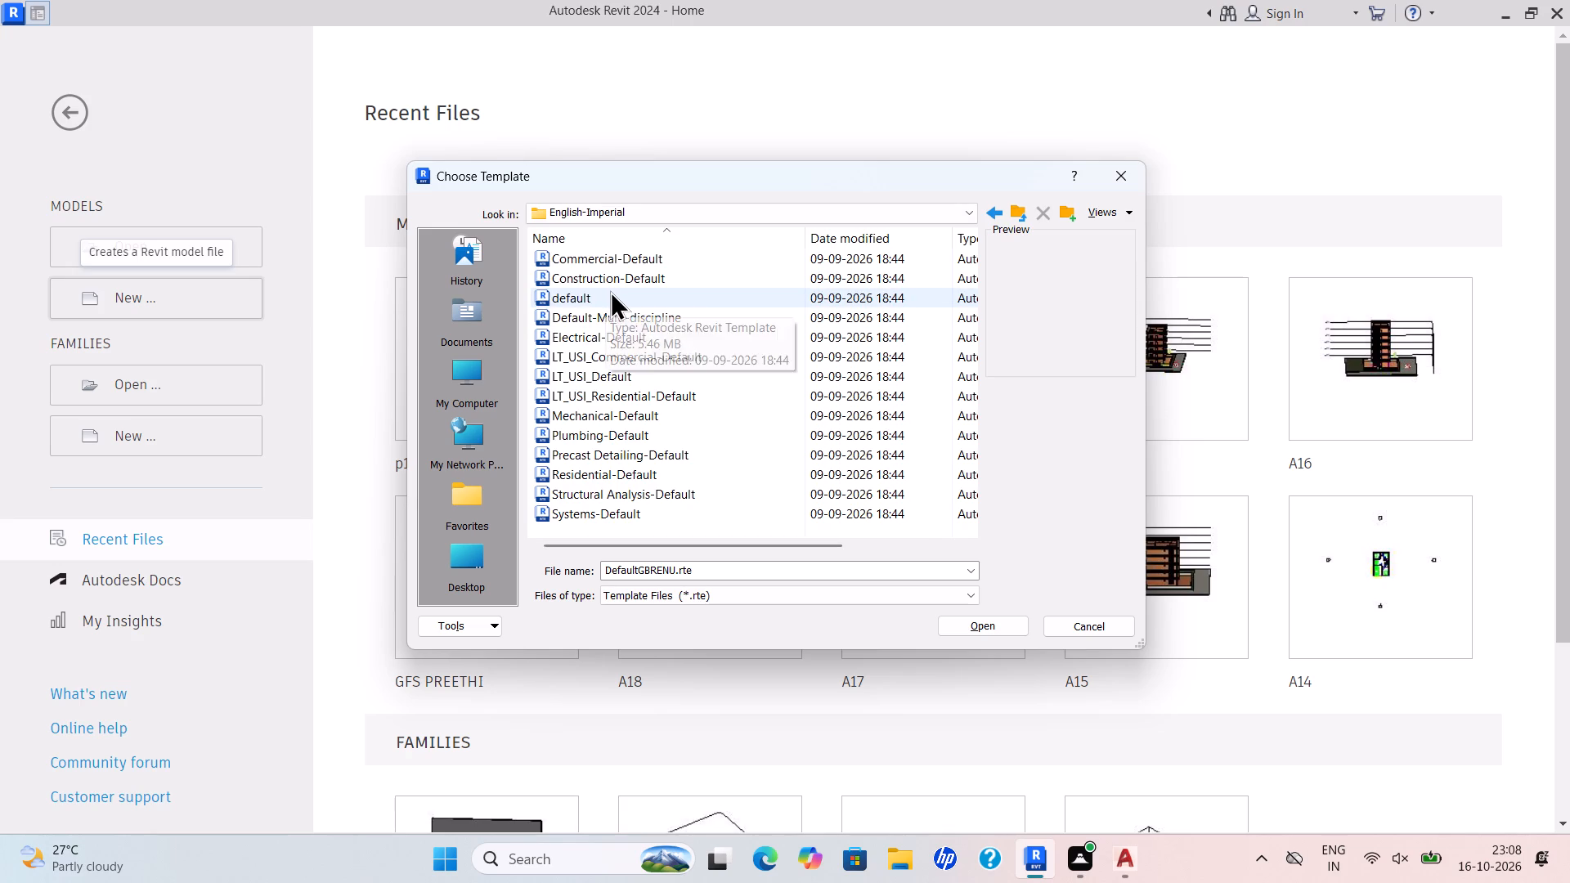
{"action": "double_click", "coordinate": [609, 290]}
{"action": "left_click", "coordinate": [989, 624]}
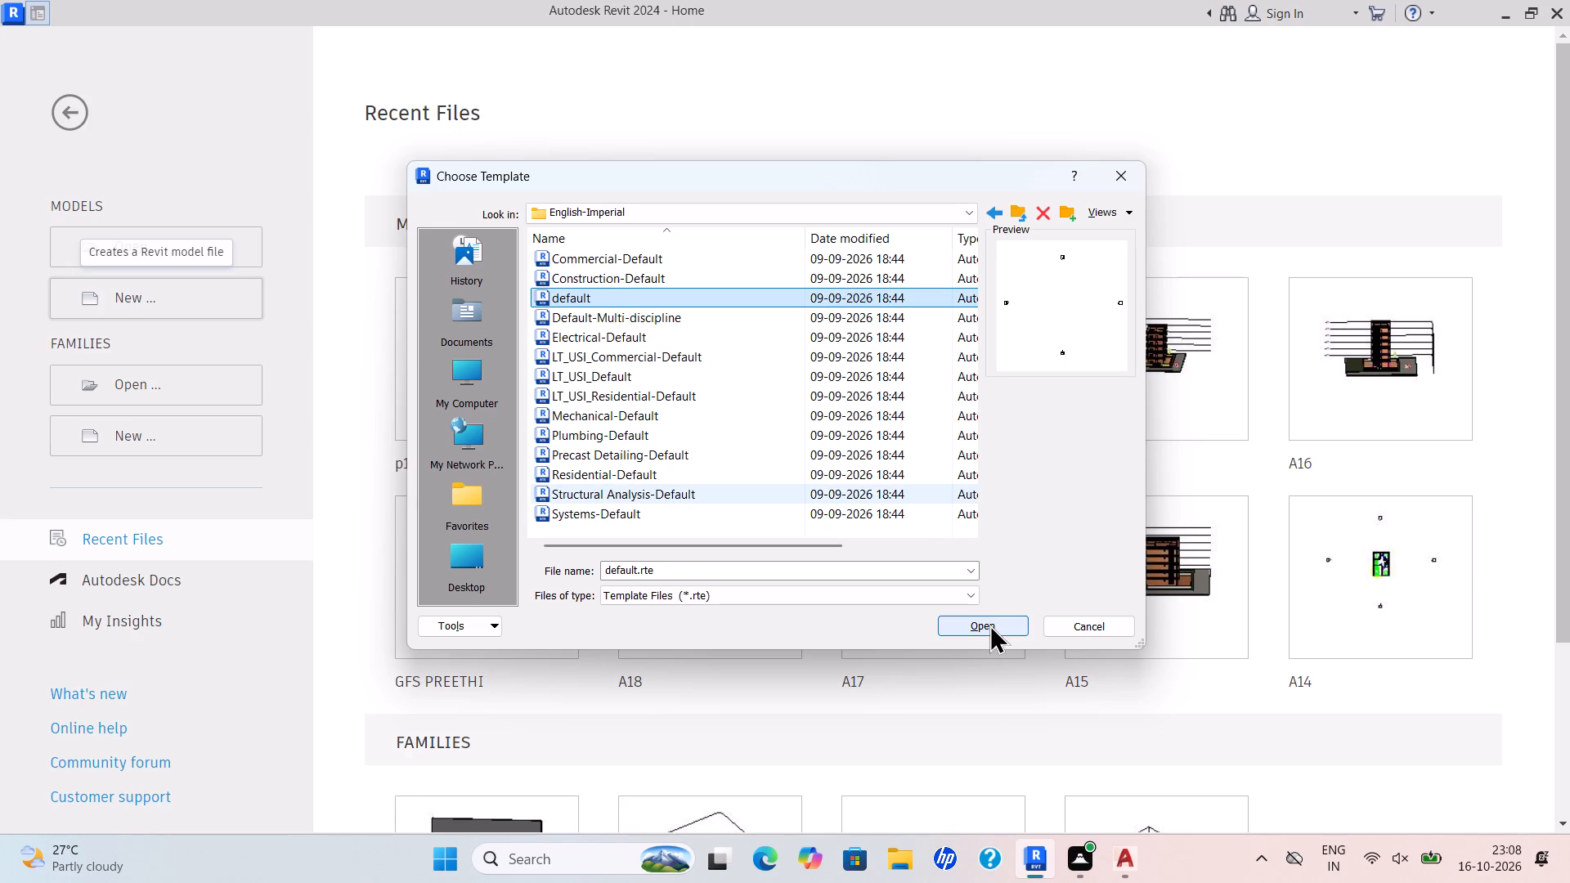
{"action": "left_click", "coordinate": [985, 619]}
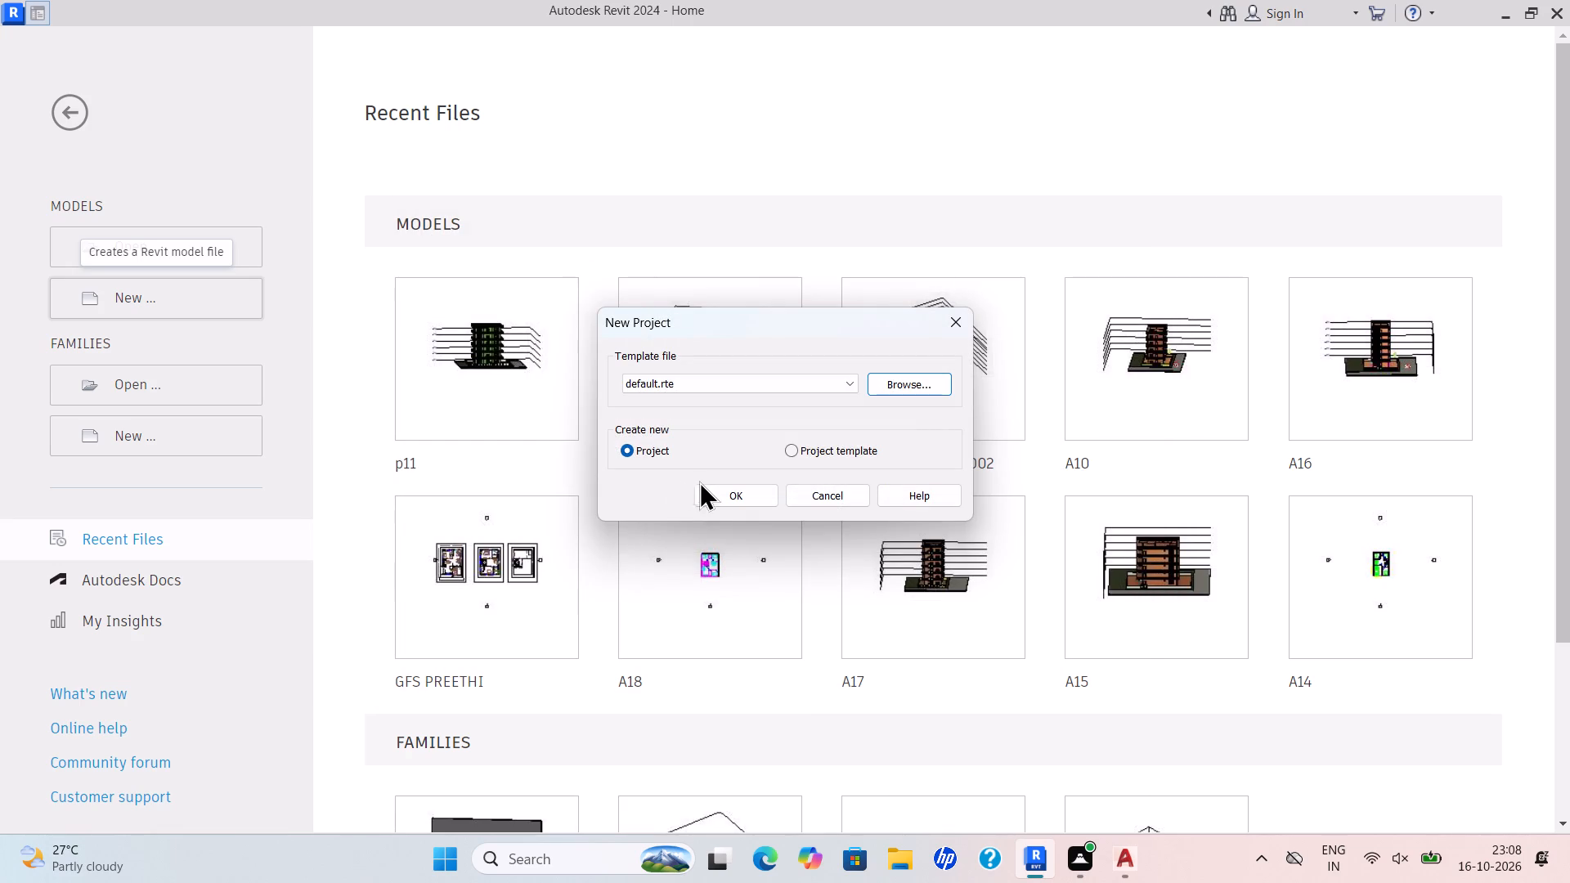
{"action": "left_click", "coordinate": [718, 489]}
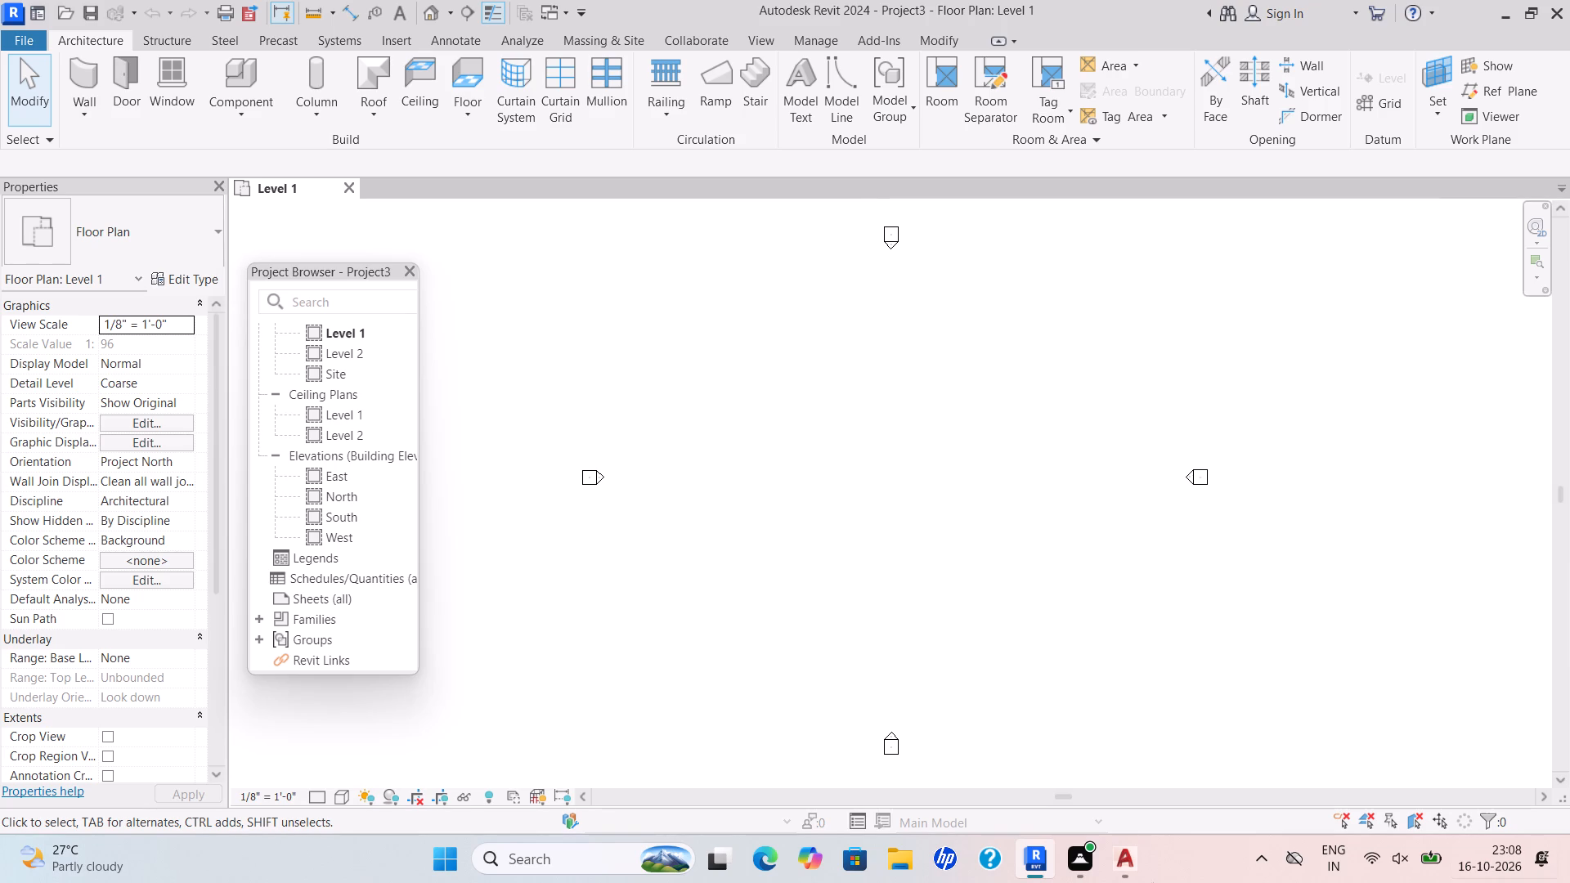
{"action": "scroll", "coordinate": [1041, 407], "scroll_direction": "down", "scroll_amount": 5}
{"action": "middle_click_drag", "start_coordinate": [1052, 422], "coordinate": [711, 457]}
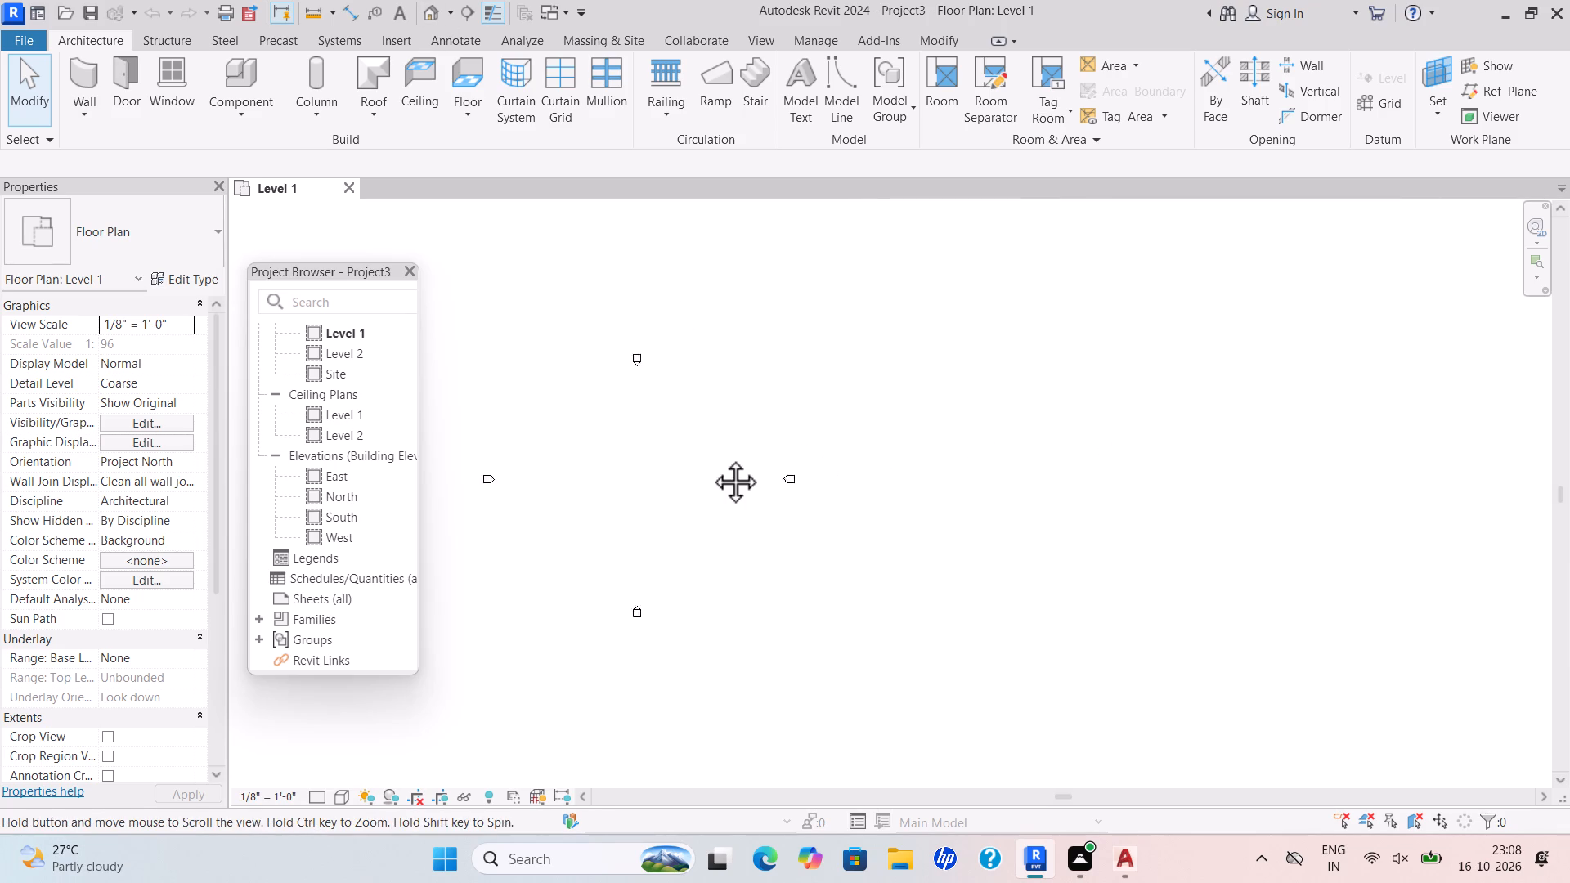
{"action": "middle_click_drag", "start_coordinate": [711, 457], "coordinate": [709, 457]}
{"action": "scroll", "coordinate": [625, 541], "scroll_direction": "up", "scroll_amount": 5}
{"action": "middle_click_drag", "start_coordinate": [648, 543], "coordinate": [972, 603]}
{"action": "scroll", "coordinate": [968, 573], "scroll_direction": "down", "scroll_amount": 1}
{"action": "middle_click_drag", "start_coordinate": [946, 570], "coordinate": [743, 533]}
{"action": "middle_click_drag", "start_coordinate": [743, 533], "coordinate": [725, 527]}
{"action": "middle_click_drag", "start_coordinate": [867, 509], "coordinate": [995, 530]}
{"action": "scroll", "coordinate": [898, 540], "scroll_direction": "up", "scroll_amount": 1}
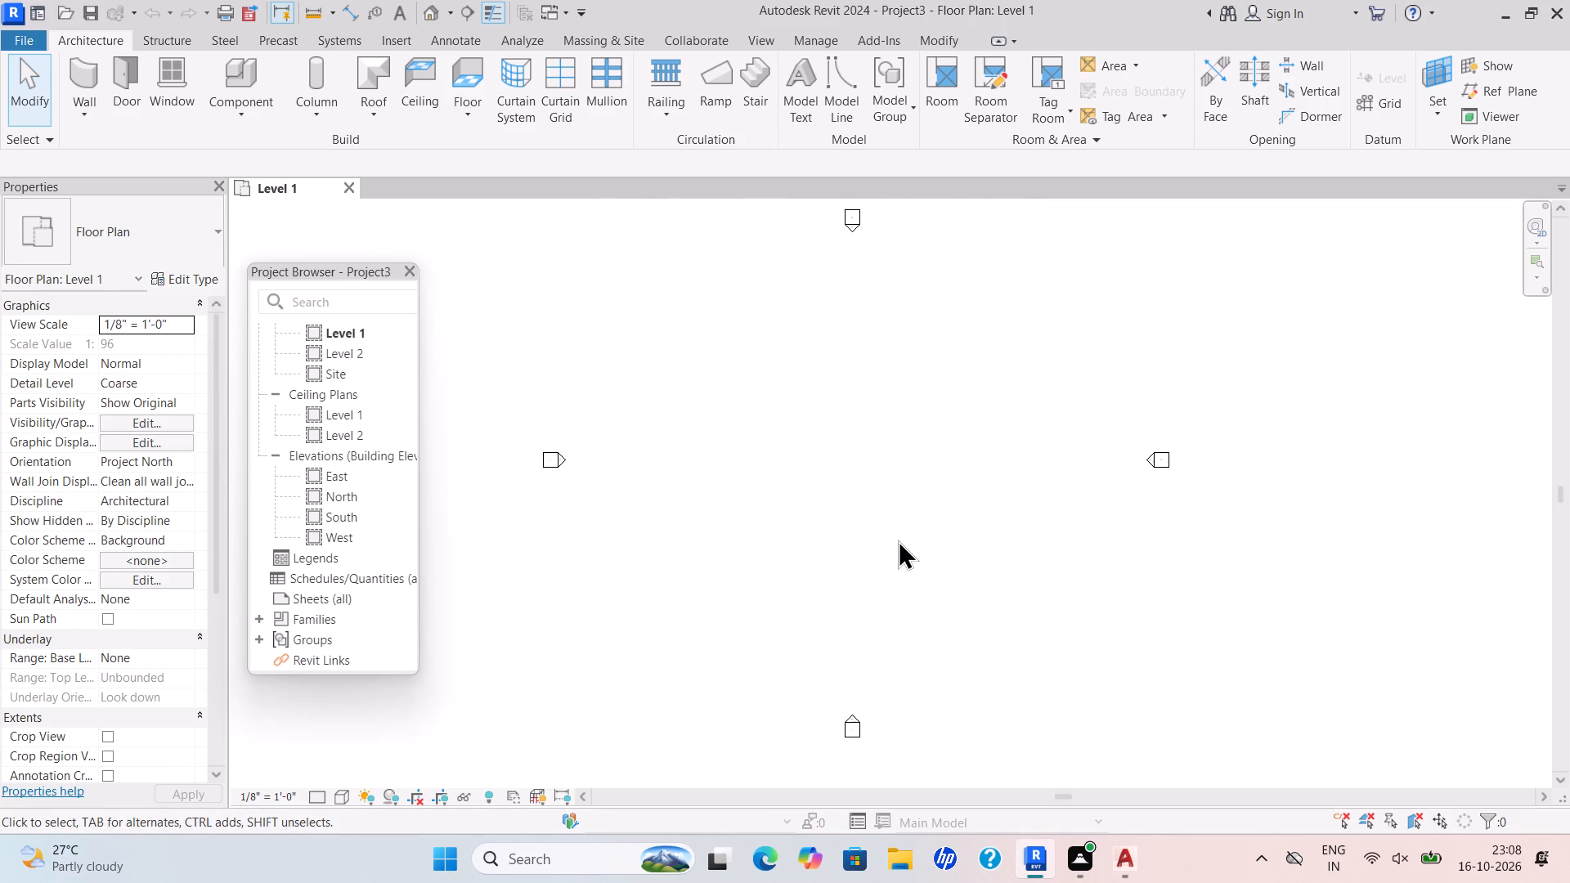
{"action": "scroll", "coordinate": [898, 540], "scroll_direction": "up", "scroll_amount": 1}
Link the CAD drawing P6 P.dwg from the Desktop into the Level 1 floor plan.
{"action": "left_click", "coordinate": [397, 29]}
{"action": "left_click", "coordinate": [394, 35]}
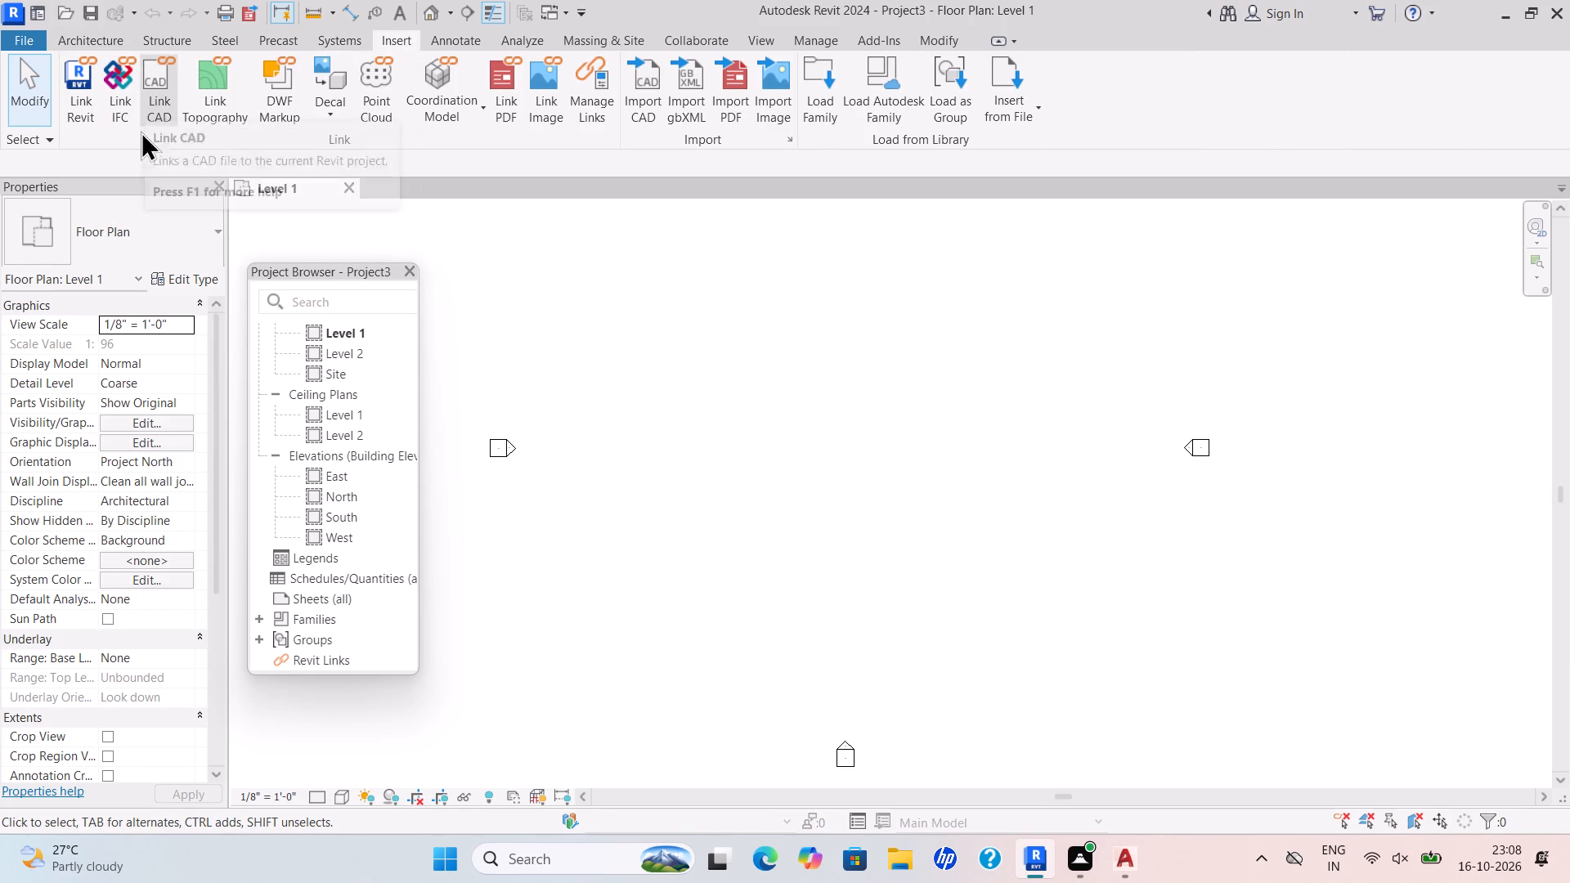
{"action": "left_click", "coordinate": [164, 83]}
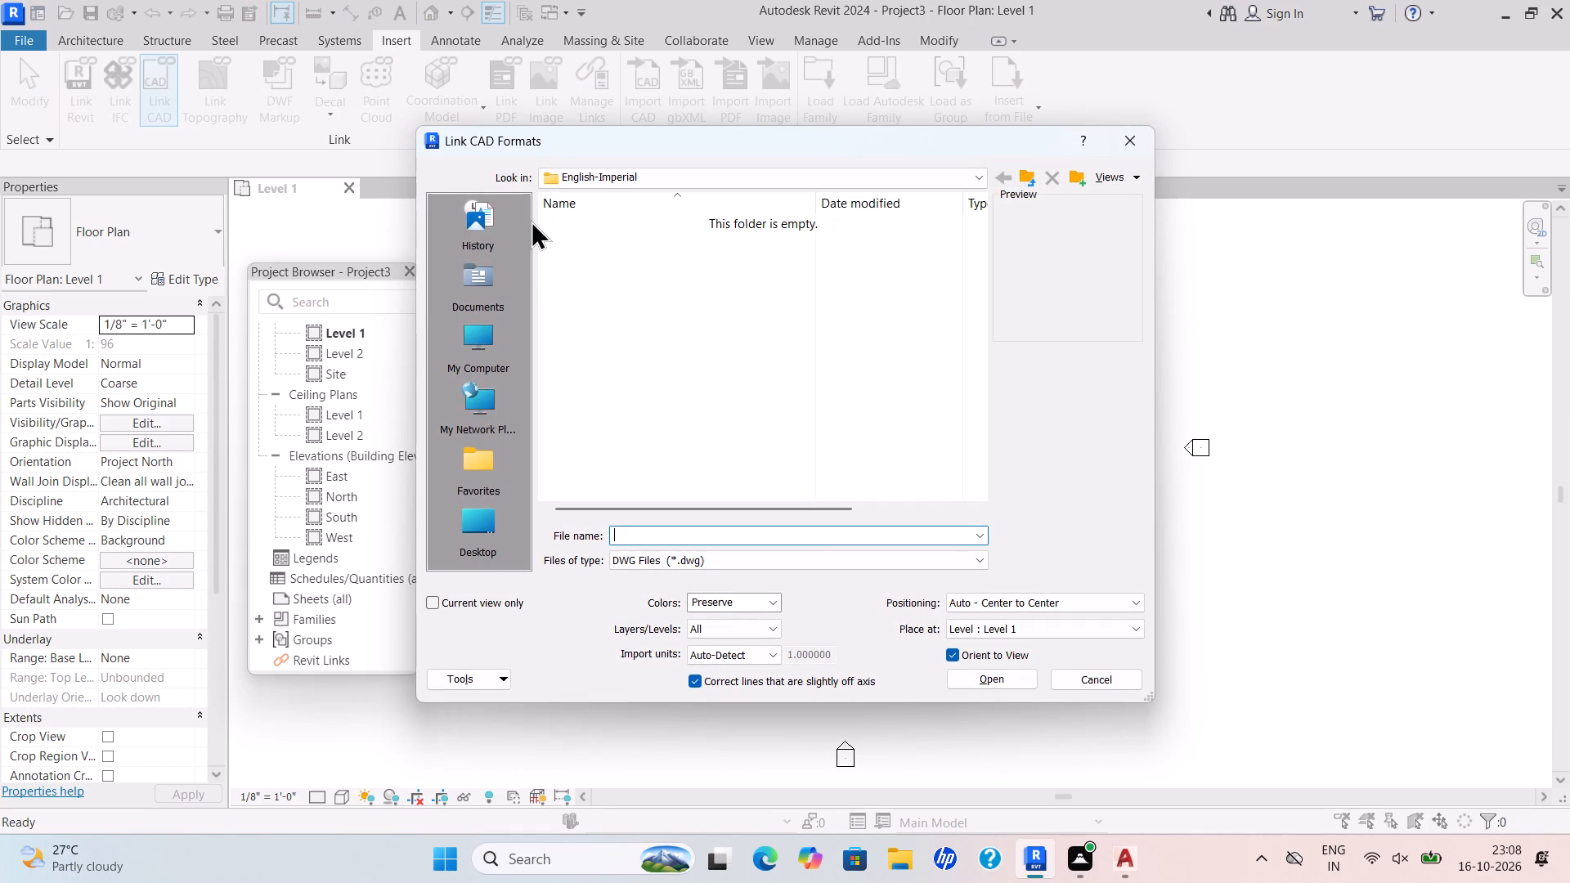
{"action": "scroll", "coordinate": [482, 393], "scroll_direction": "down", "scroll_amount": 4}
{"action": "left_click", "coordinate": [488, 542]}
{"action": "left_click", "coordinate": [481, 541]}
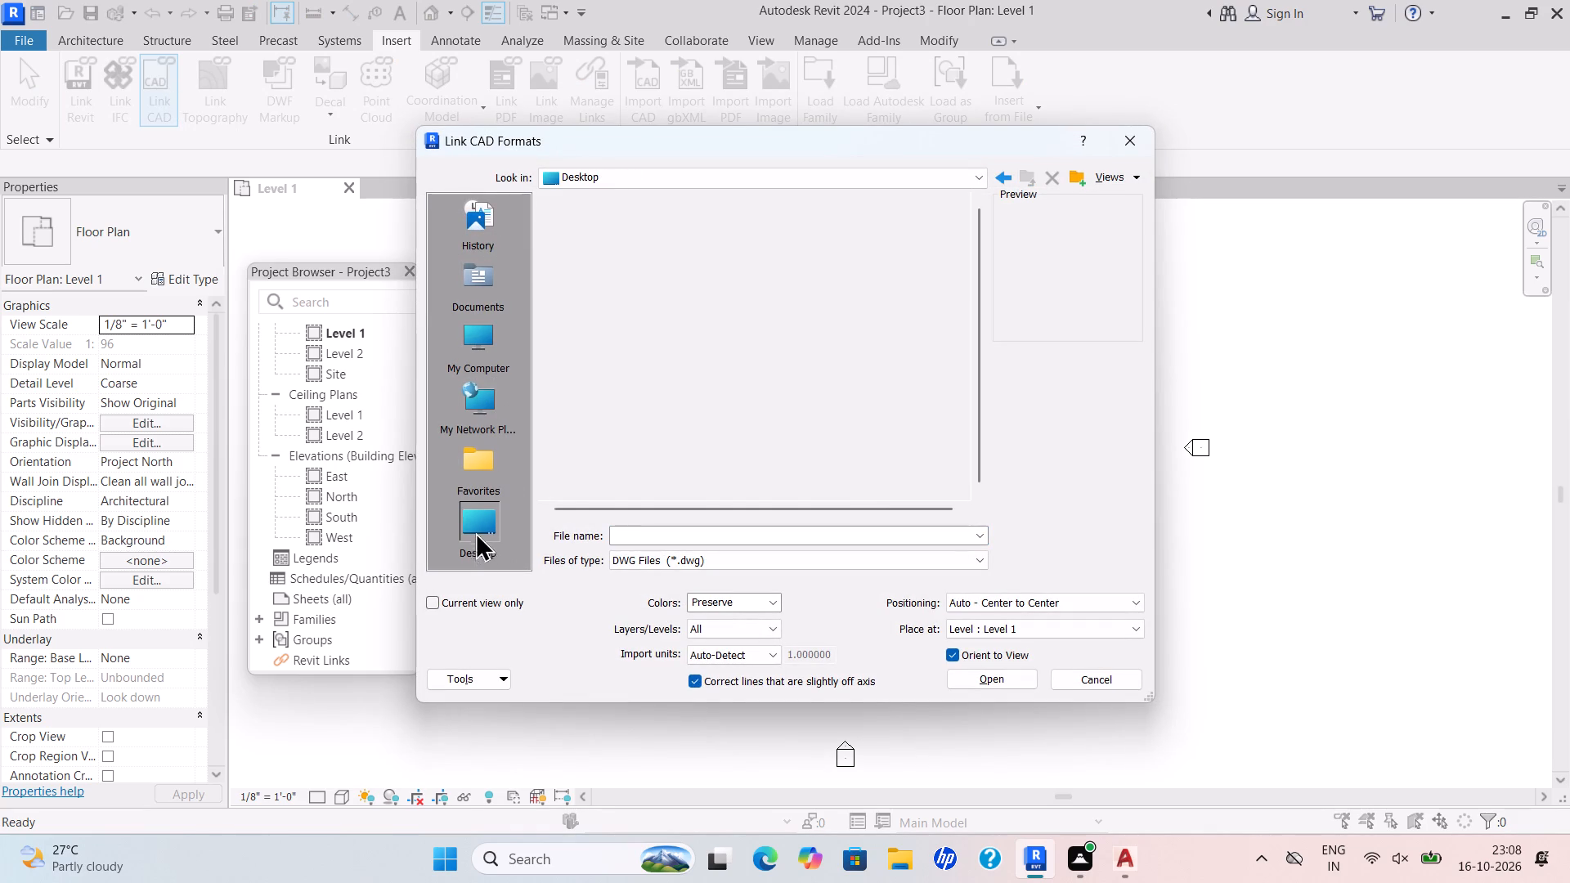
{"action": "scroll", "coordinate": [654, 362], "scroll_direction": "down", "scroll_amount": 5}
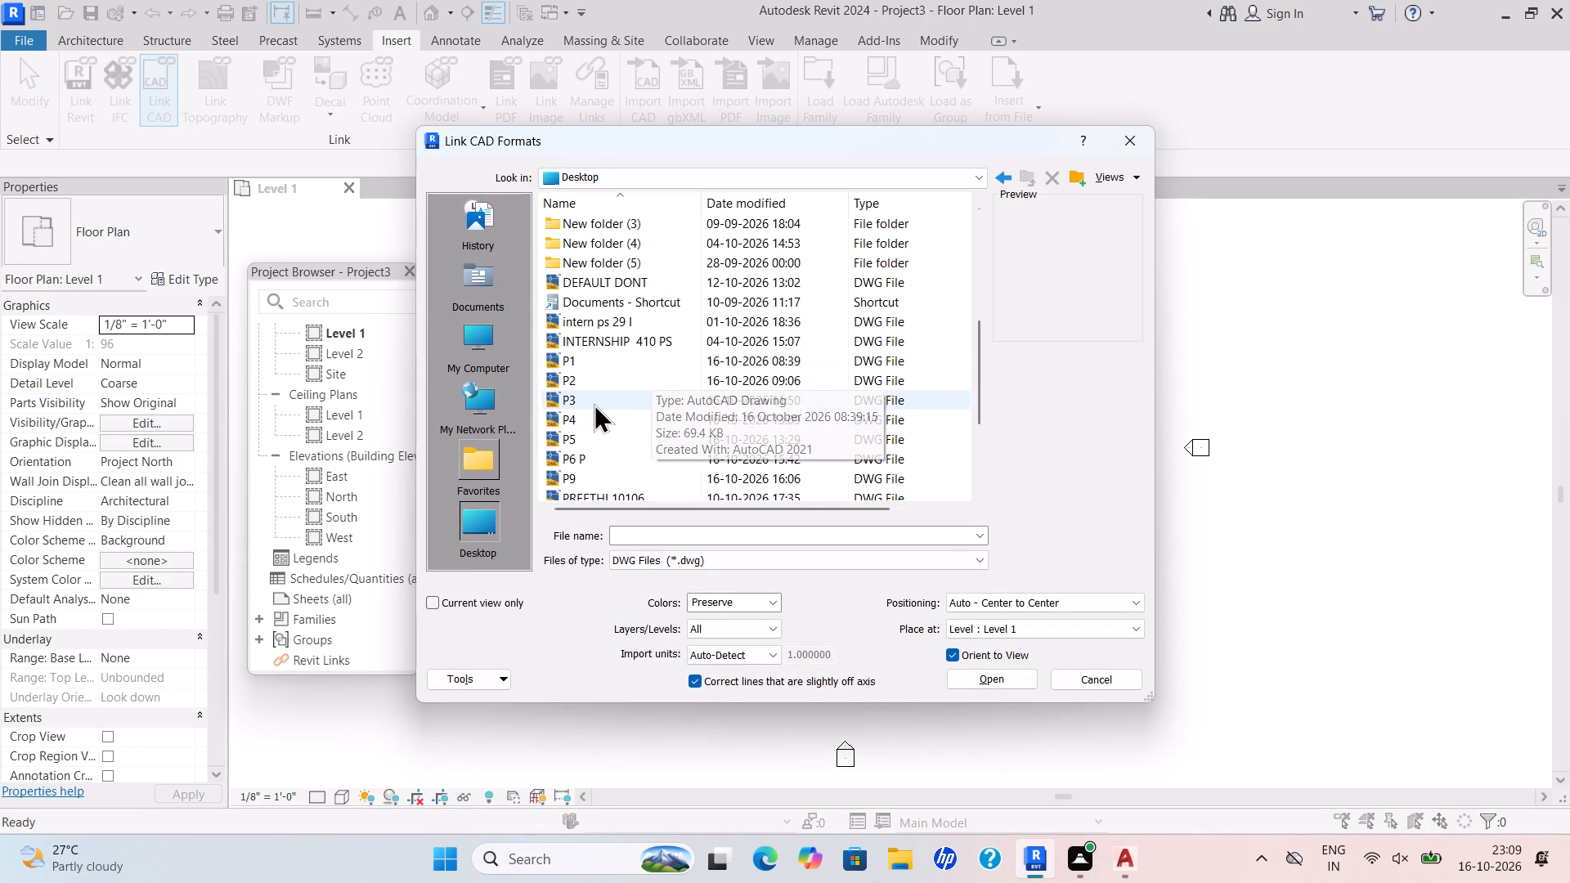
{"action": "left_click", "coordinate": [591, 453]}
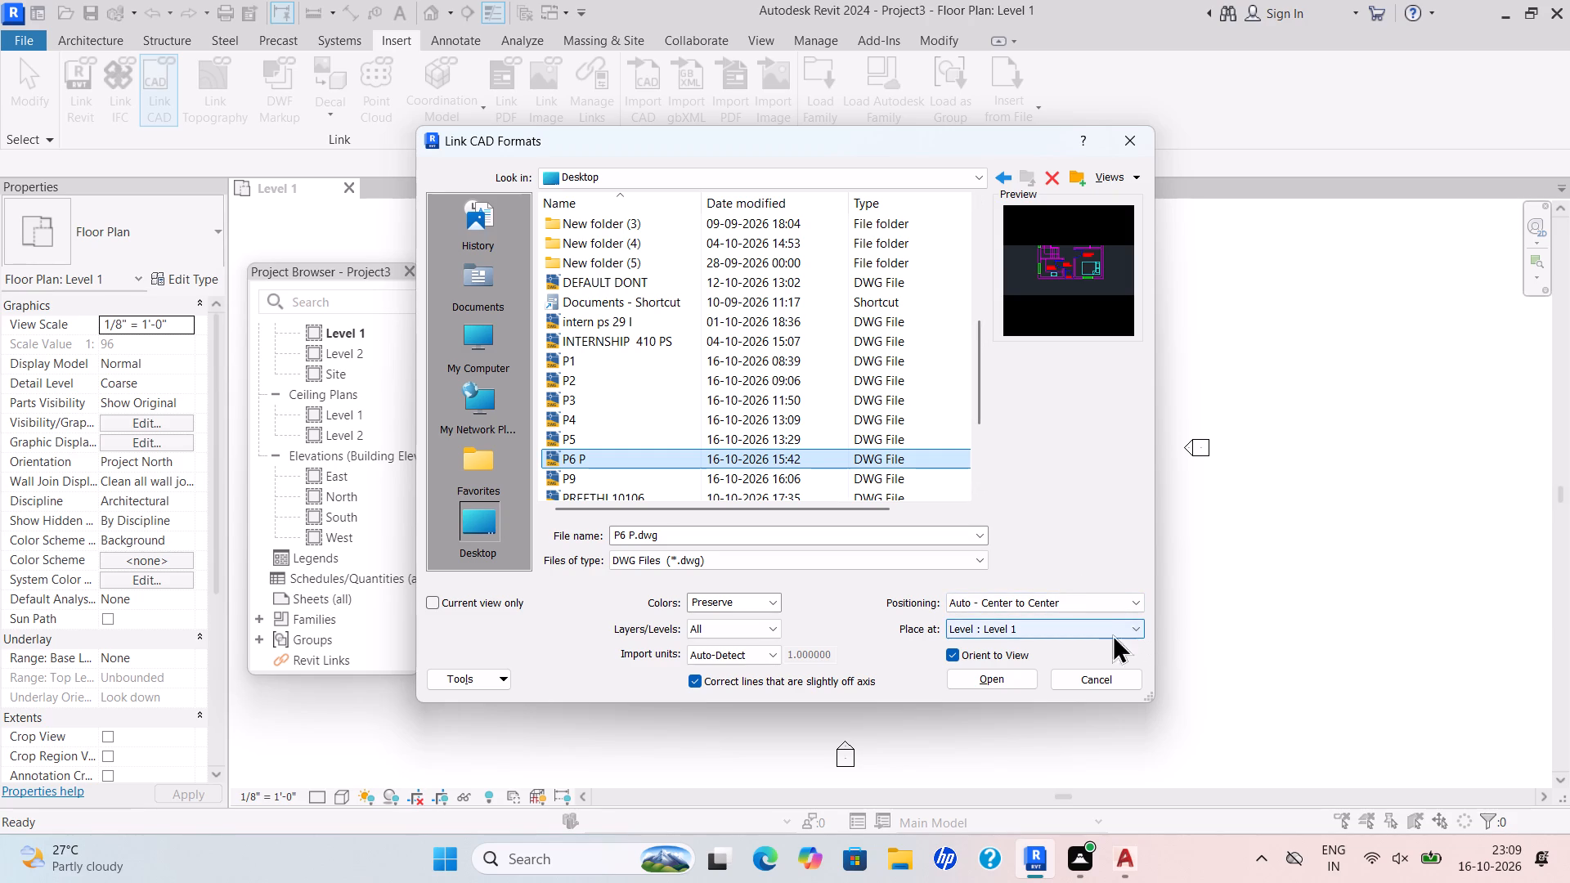
{"action": "left_click", "coordinate": [1009, 674]}
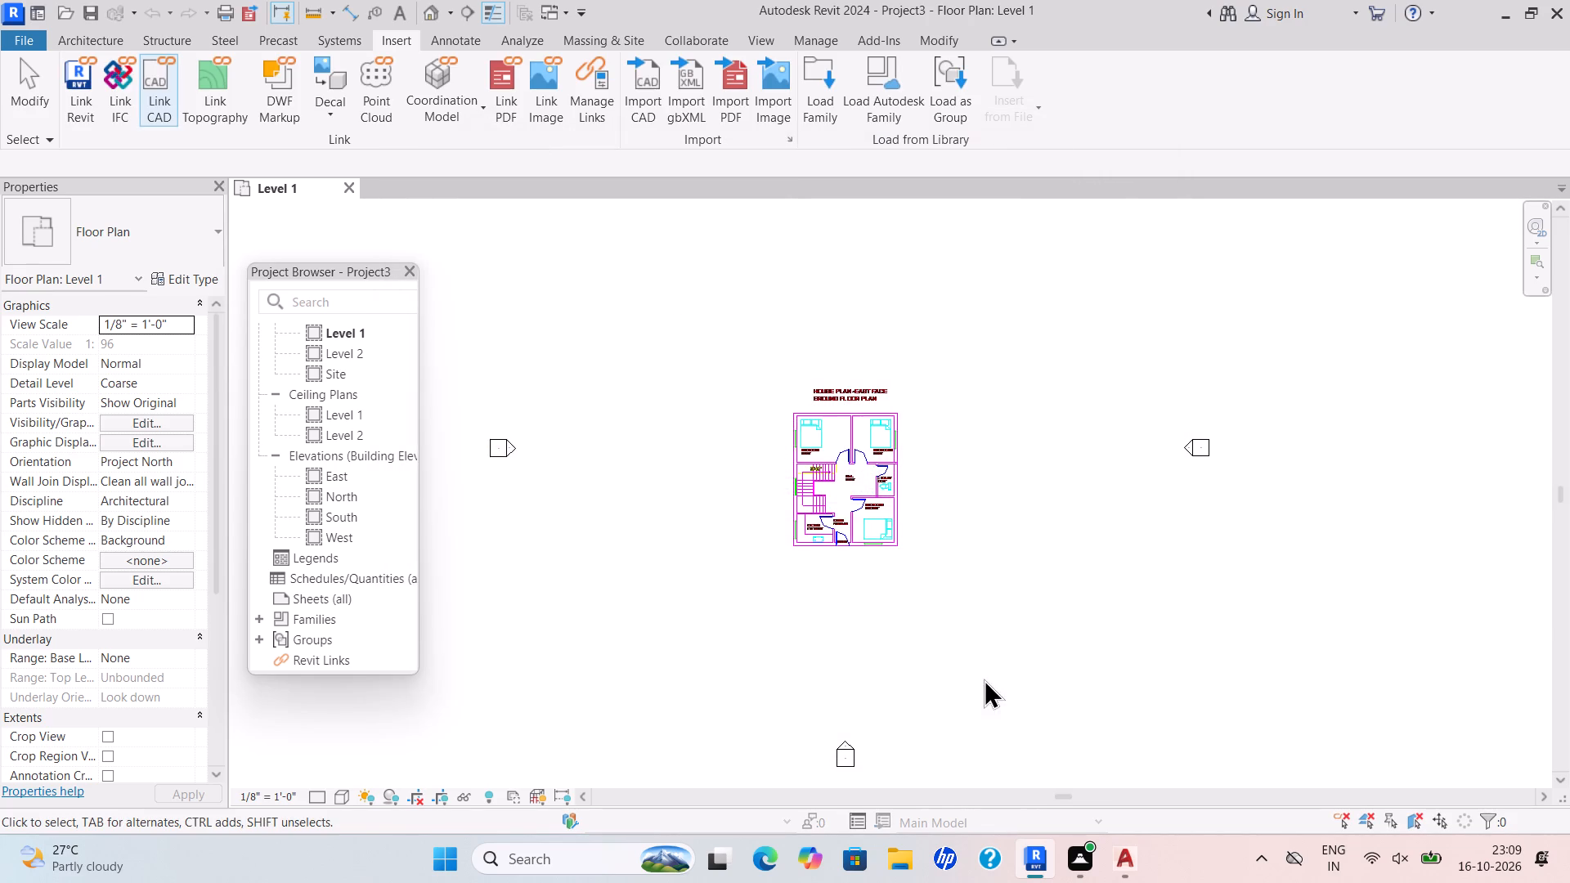
Start an architectural wall and duplicate the Generic - 8" type as a new type named WALL 9".
{"action": "scroll", "coordinate": [894, 486], "scroll_direction": "up", "scroll_amount": 4}
{"action": "scroll", "coordinate": [977, 458], "scroll_direction": "up", "scroll_amount": 3}
{"action": "scroll", "coordinate": [841, 509], "scroll_direction": "up", "scroll_amount": 1}
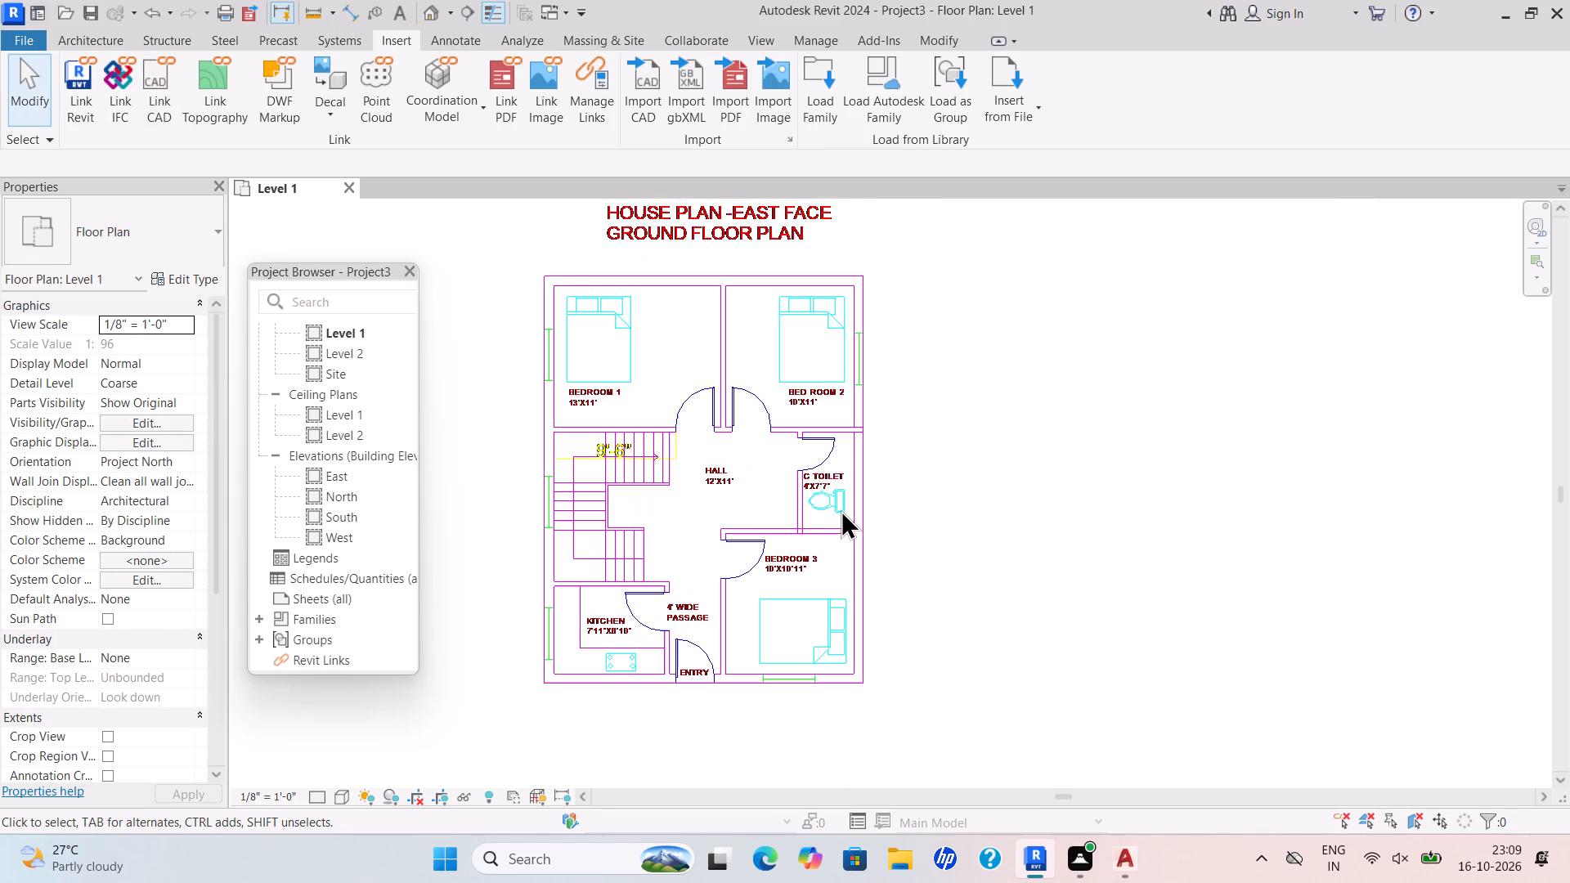
{"action": "scroll", "coordinate": [839, 517], "scroll_direction": "up", "scroll_amount": 1}
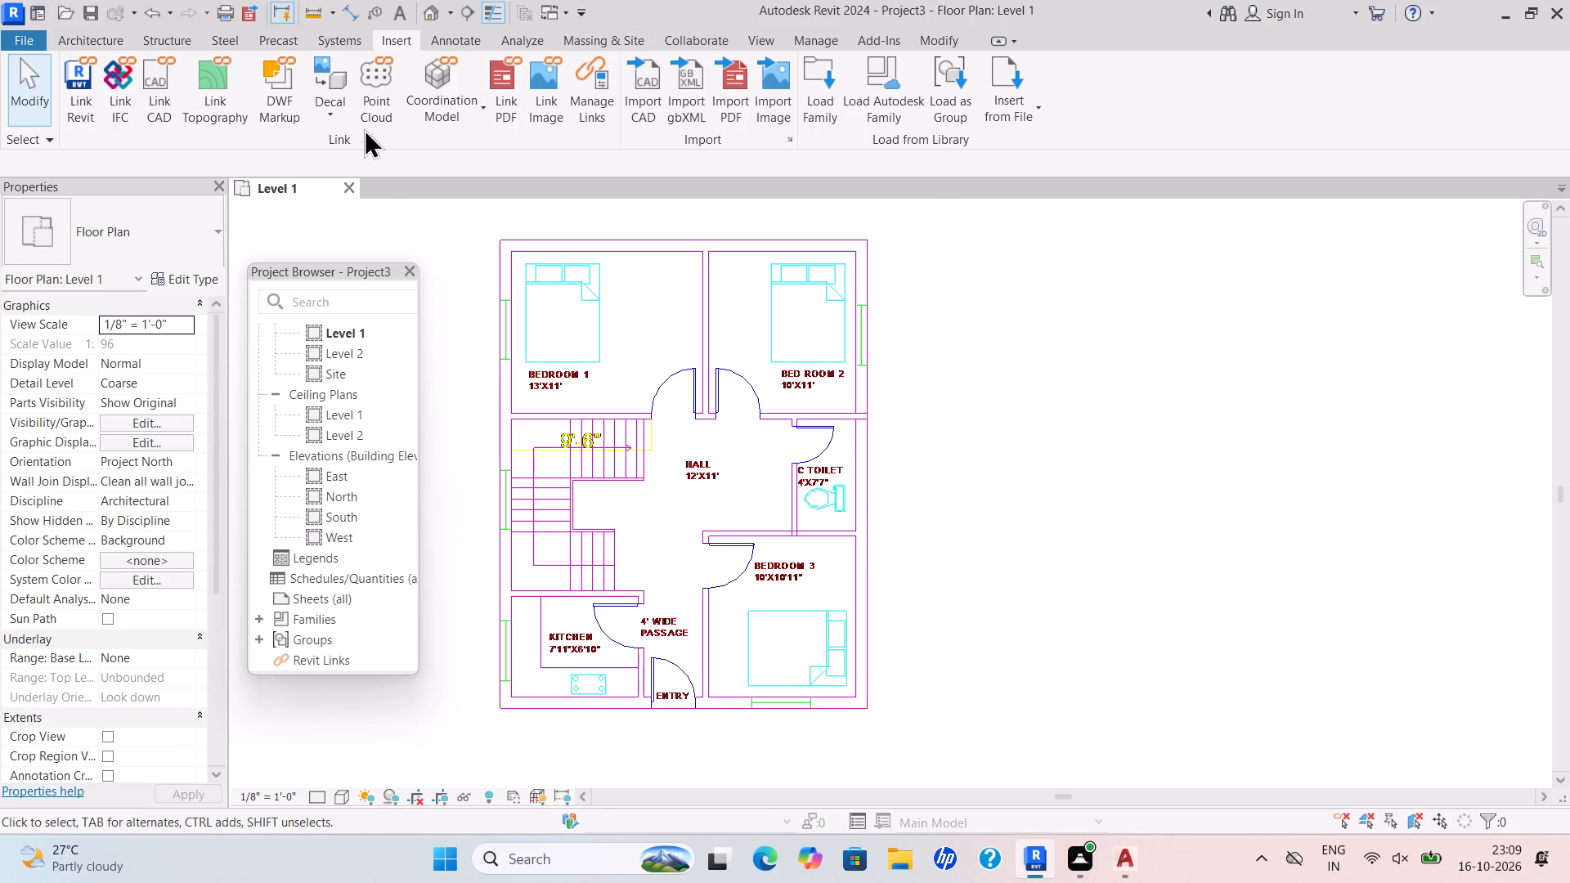
{"action": "left_click", "coordinate": [96, 35]}
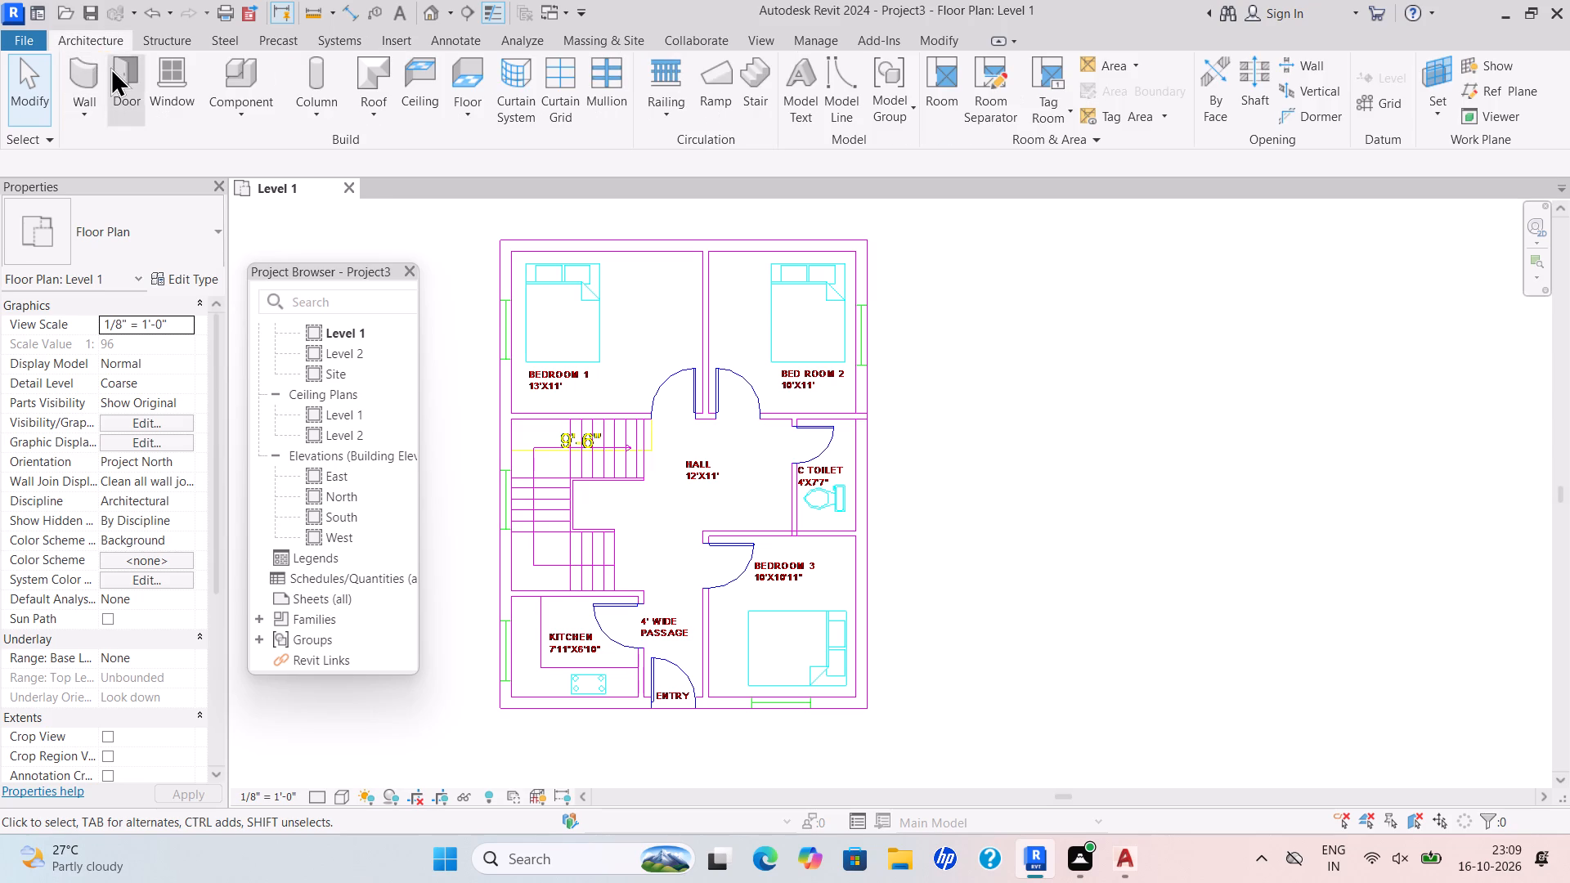
{"action": "left_click", "coordinate": [77, 101]}
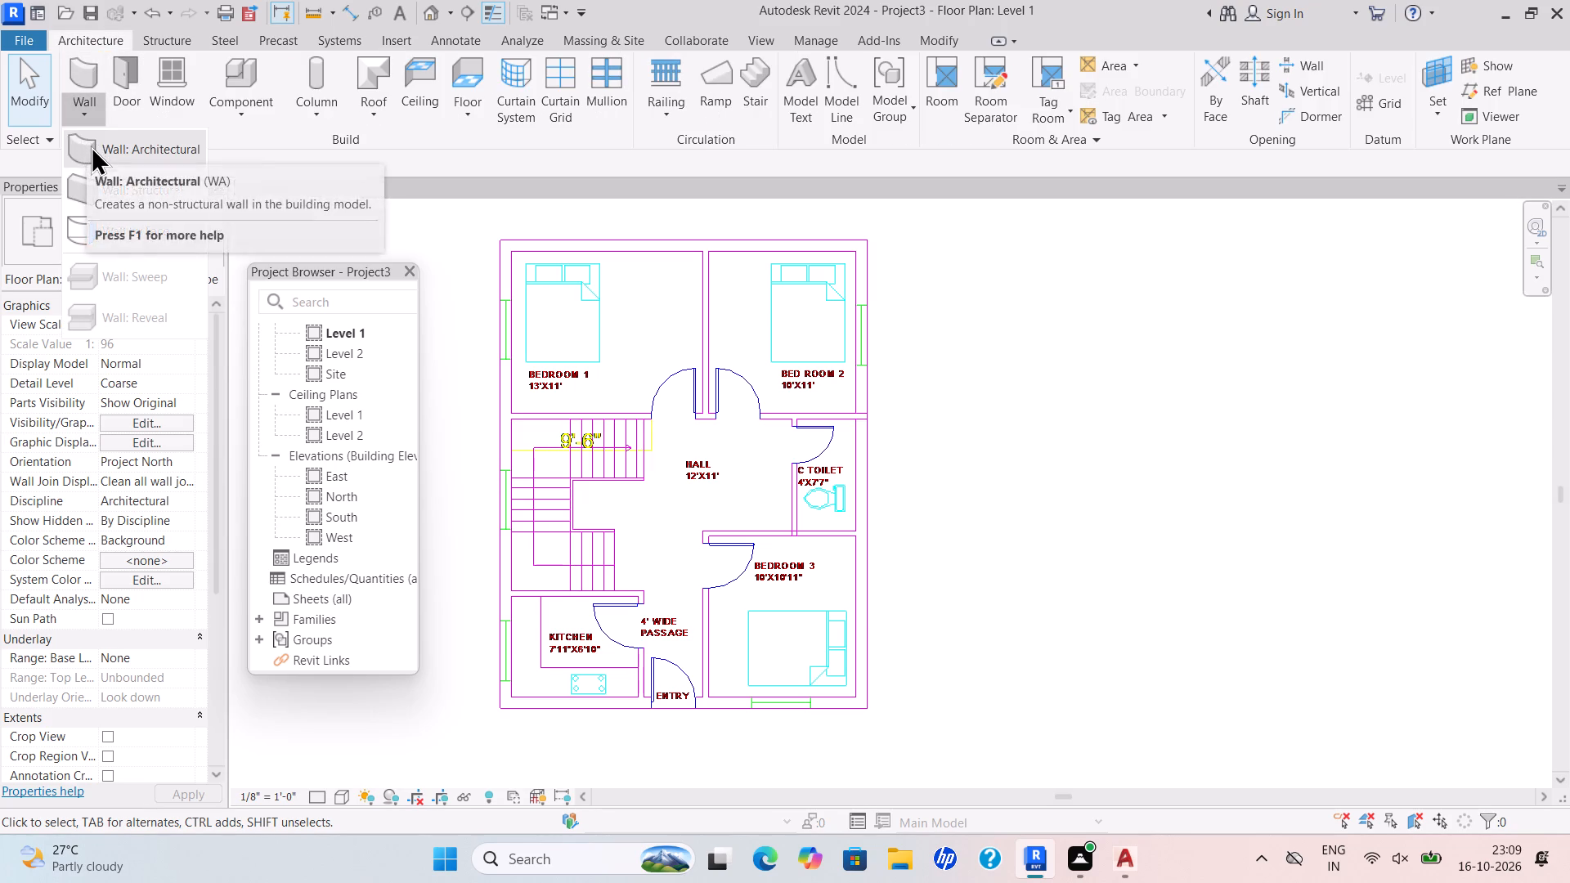
{"action": "left_click", "coordinate": [91, 146]}
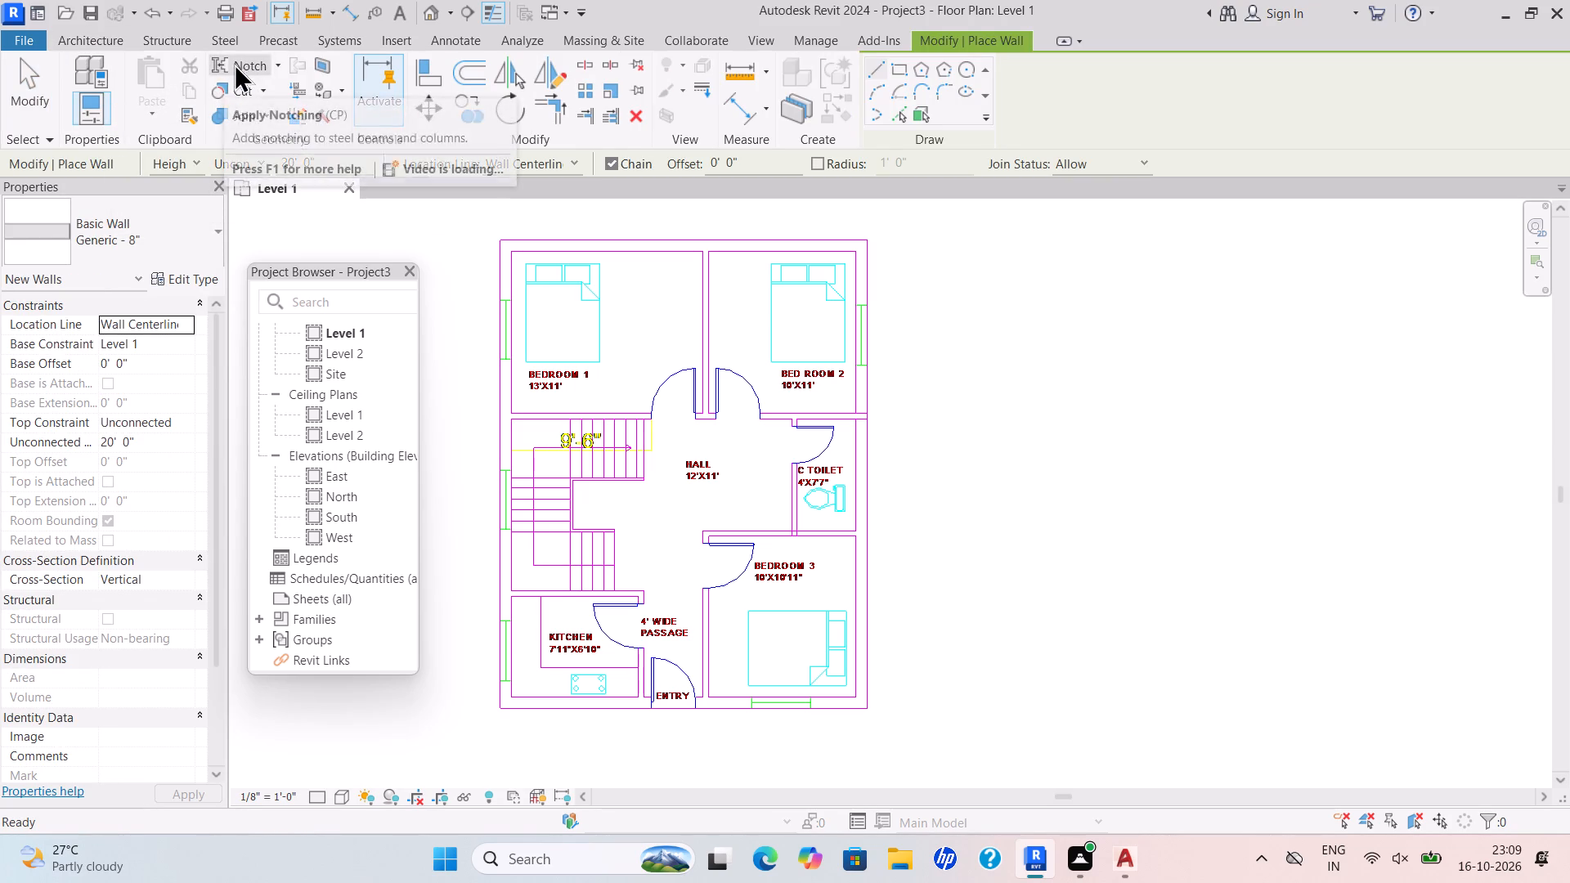
{"action": "left_click", "coordinate": [184, 281]}
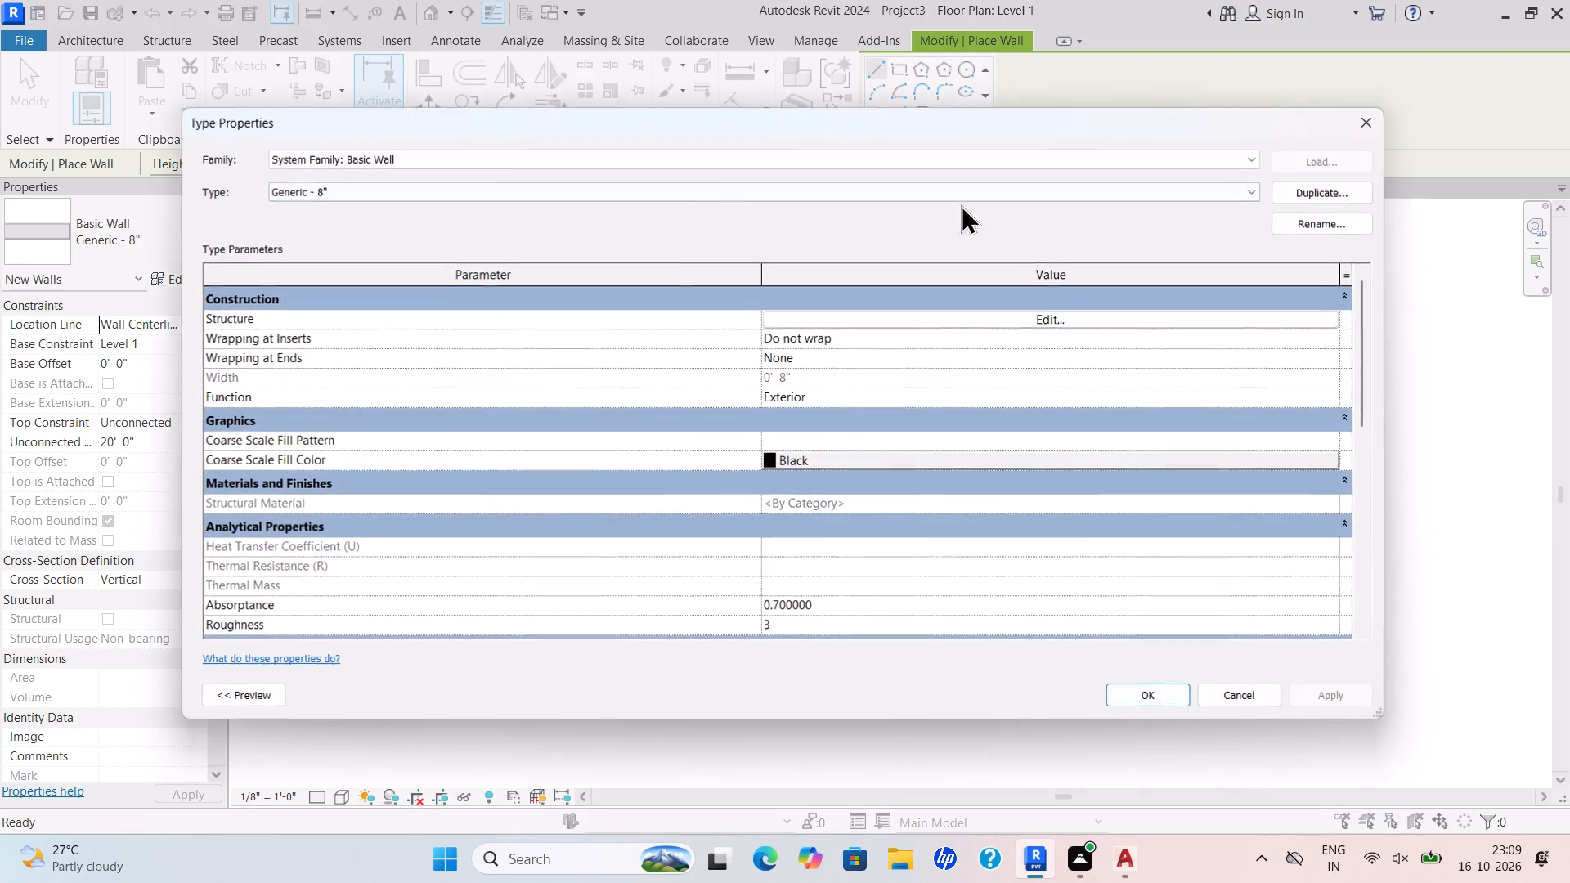
{"action": "left_click", "coordinate": [1325, 191]}
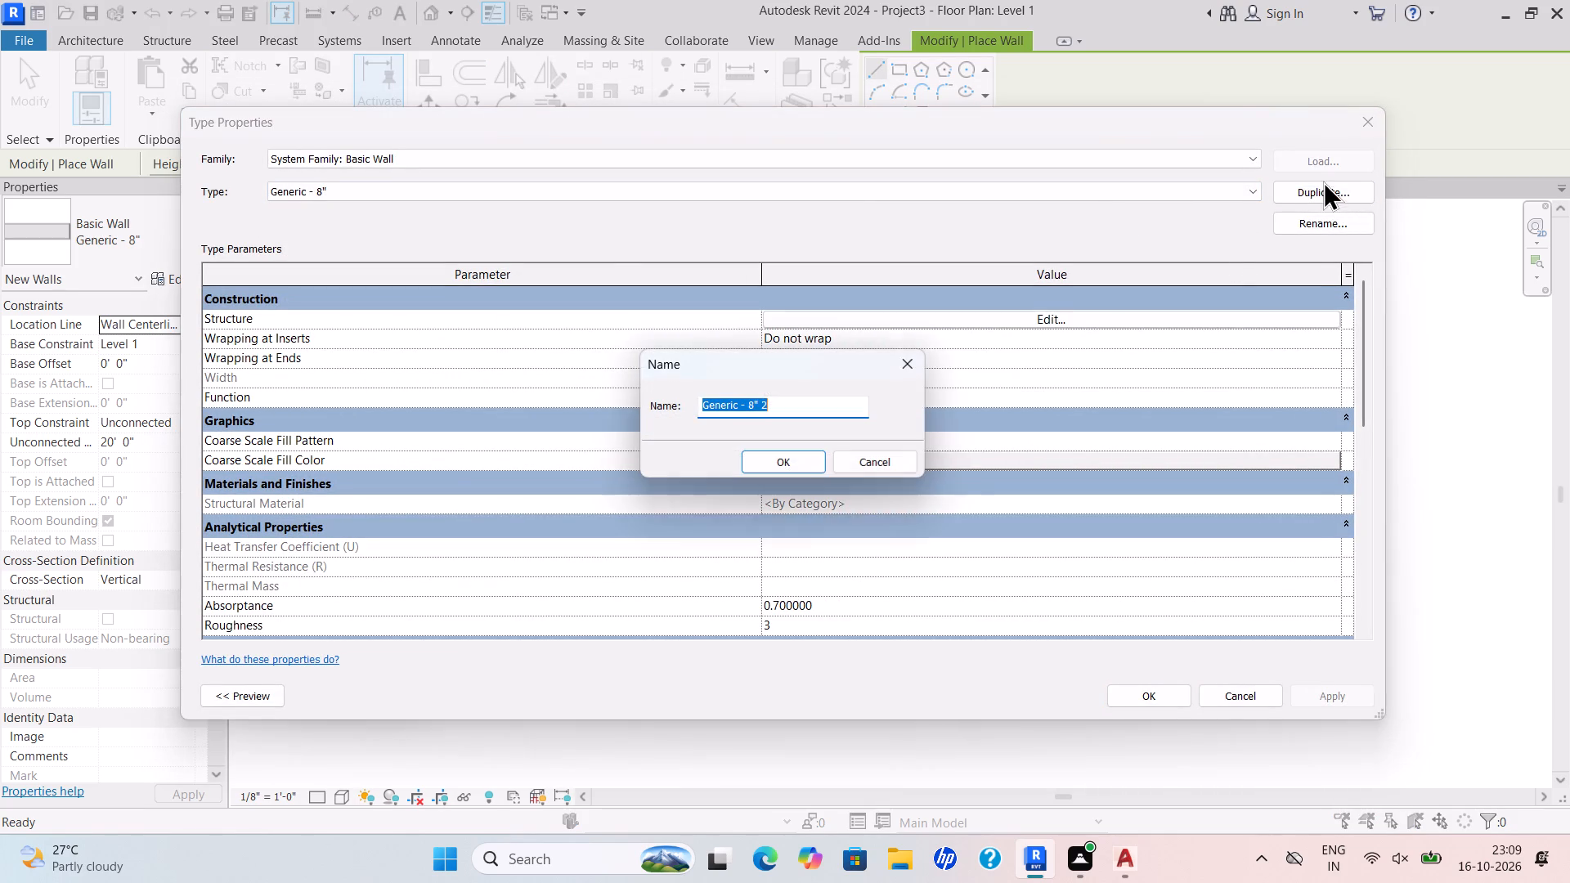
{"action": "key", "text": "BackSpace"}
{"action": "type", "text": "WALL 9\""}
{"action": "key", "text": "Return"}
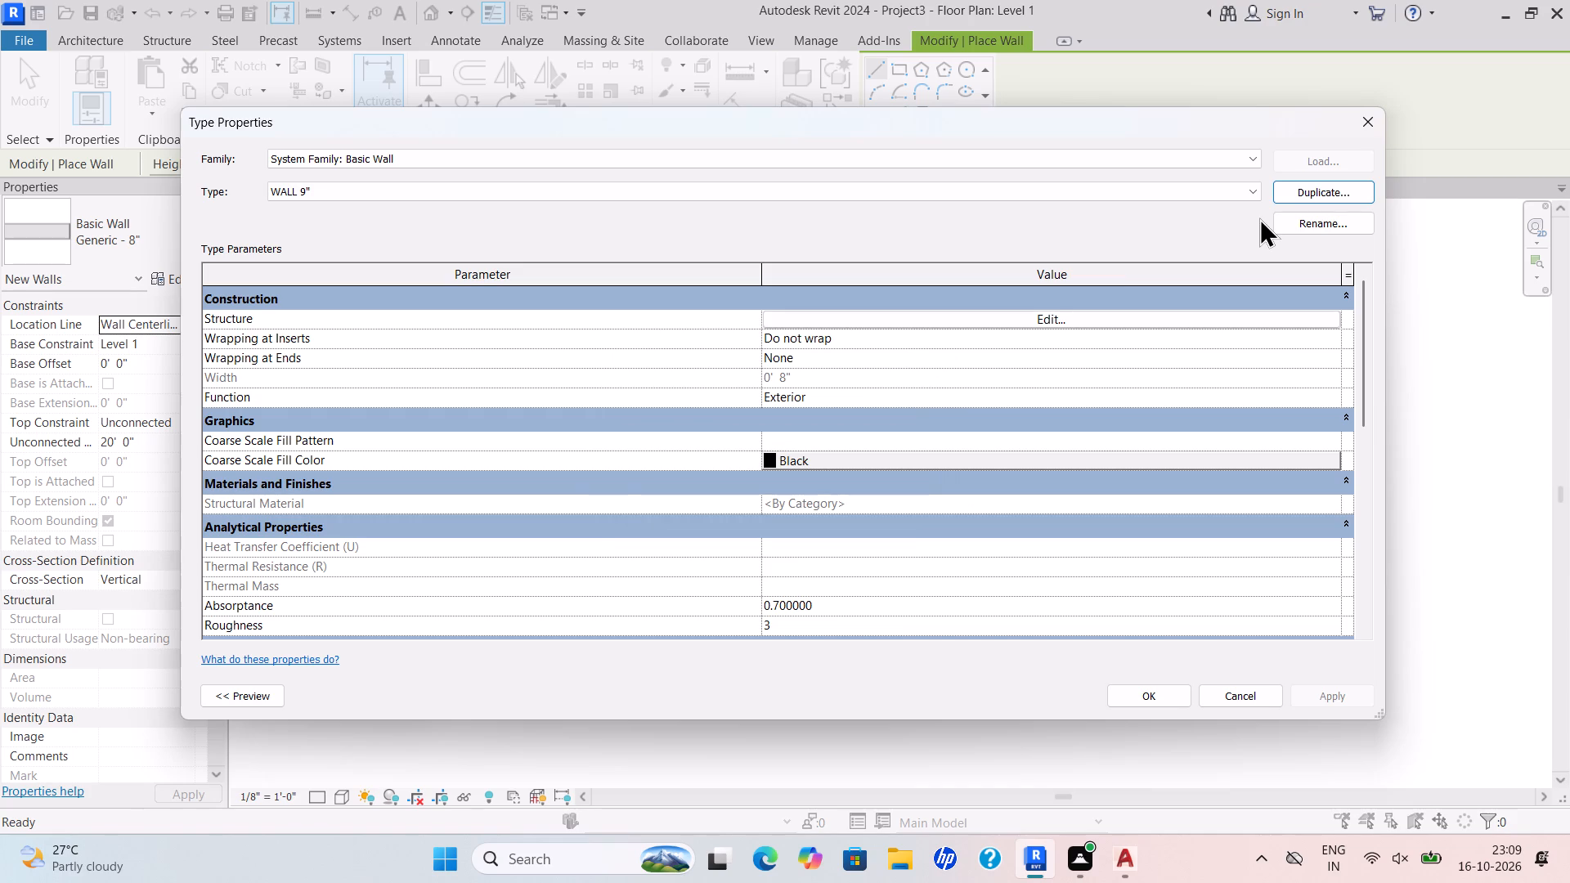
Set the WALL 9" type's structure layer thickness to 9" and accept the type properties.
{"action": "left_click", "coordinate": [1052, 316]}
{"action": "left_click_drag", "start_coordinate": [754, 306], "coordinate": [680, 307]}
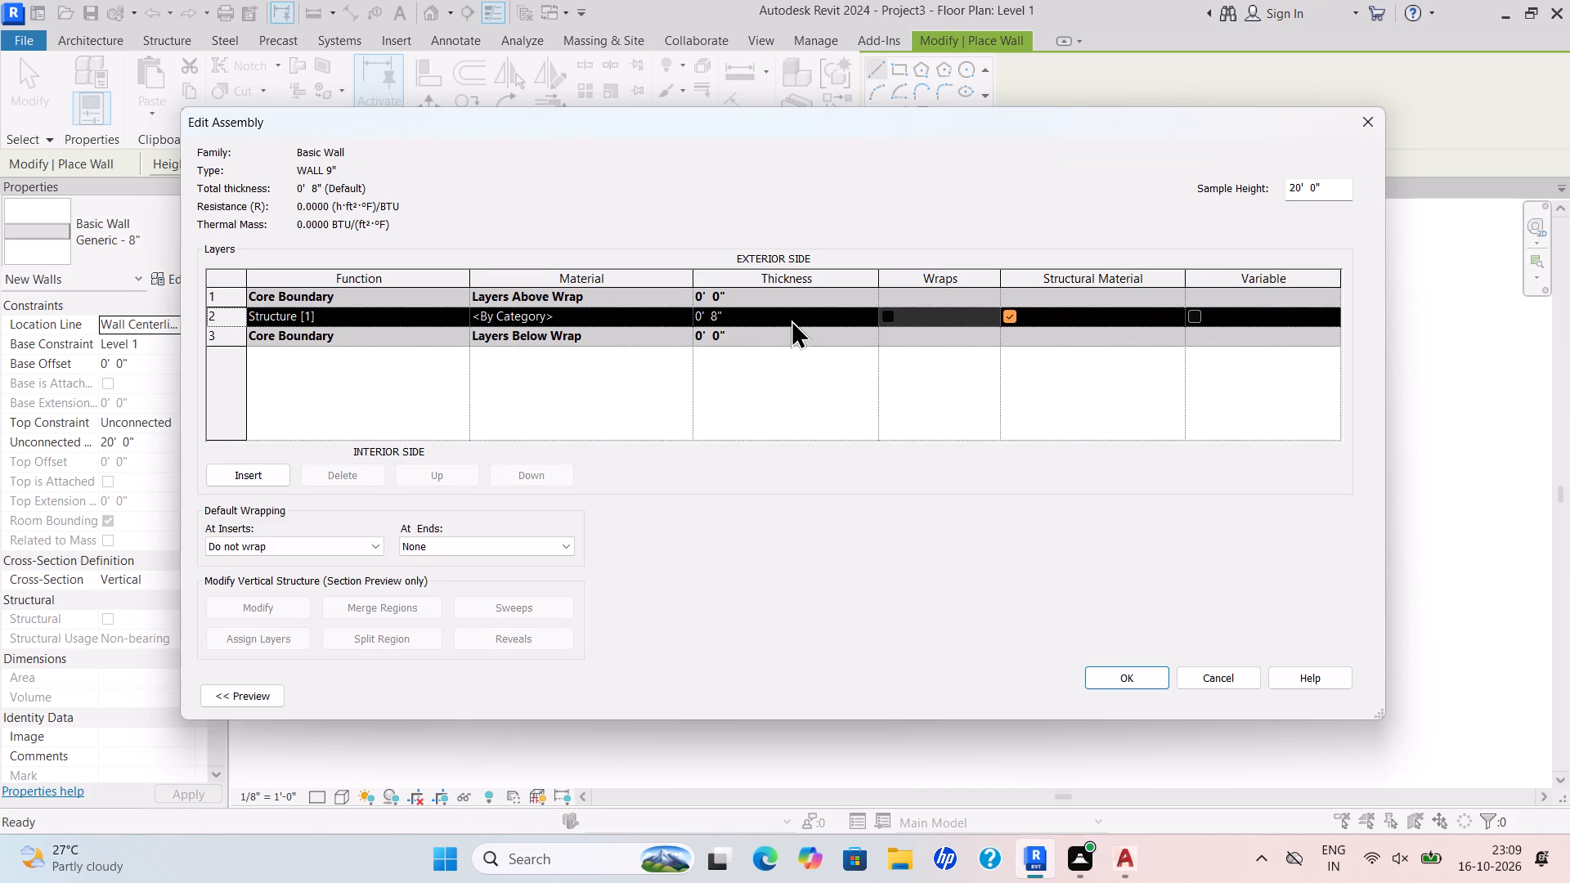
{"action": "left_click_drag", "start_coordinate": [789, 316], "coordinate": [651, 333]}
{"action": "key", "text": "BackSpace"}
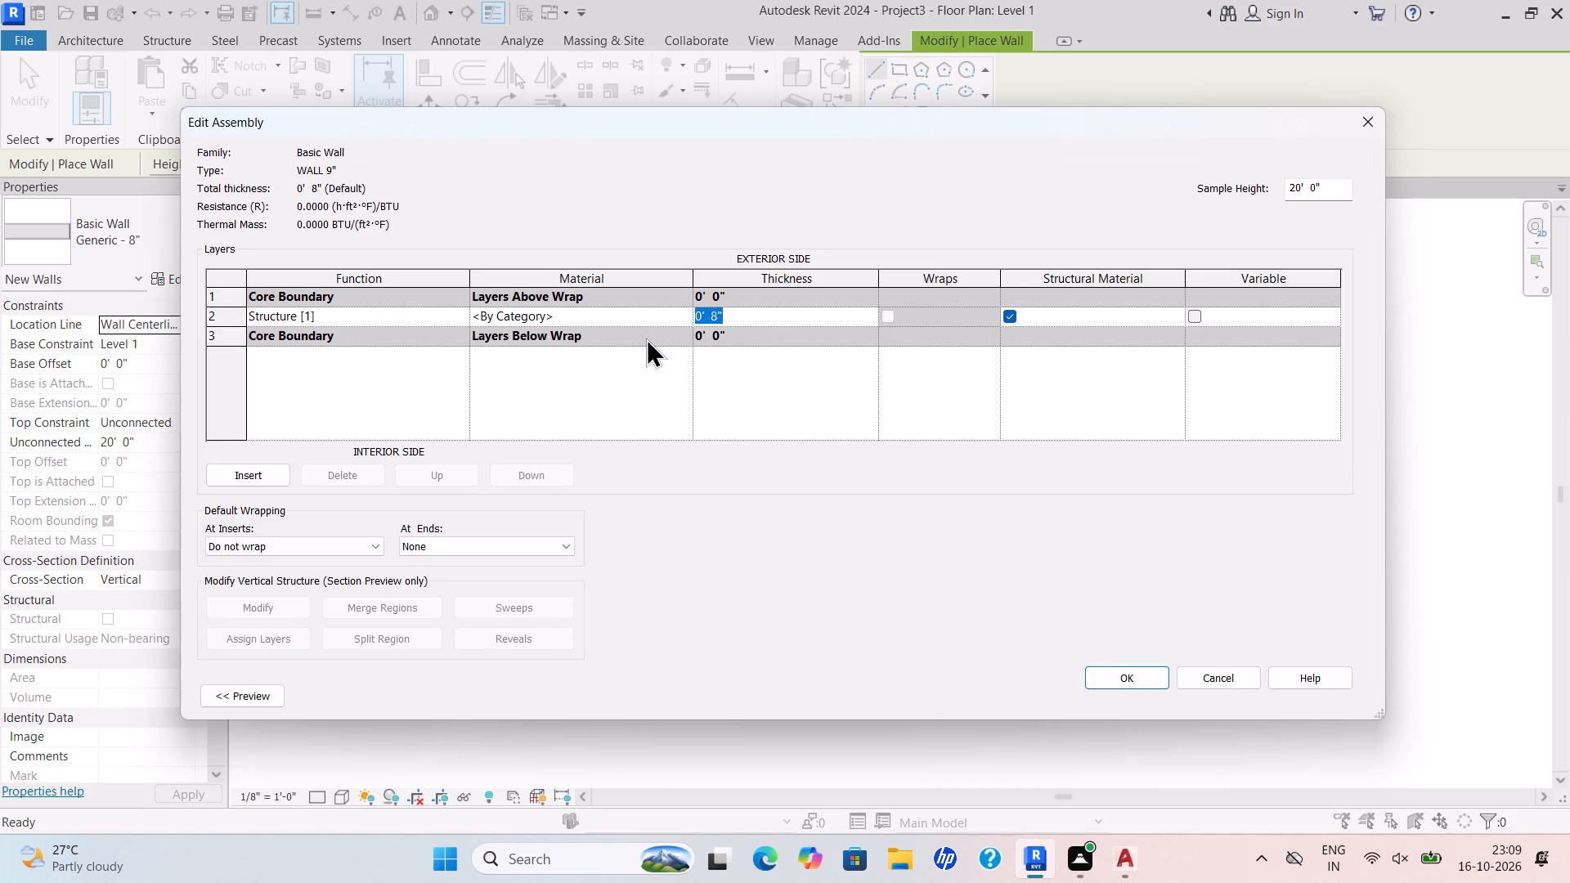
{"action": "type", "text": "9\""}
{"action": "key", "text": "Return"}
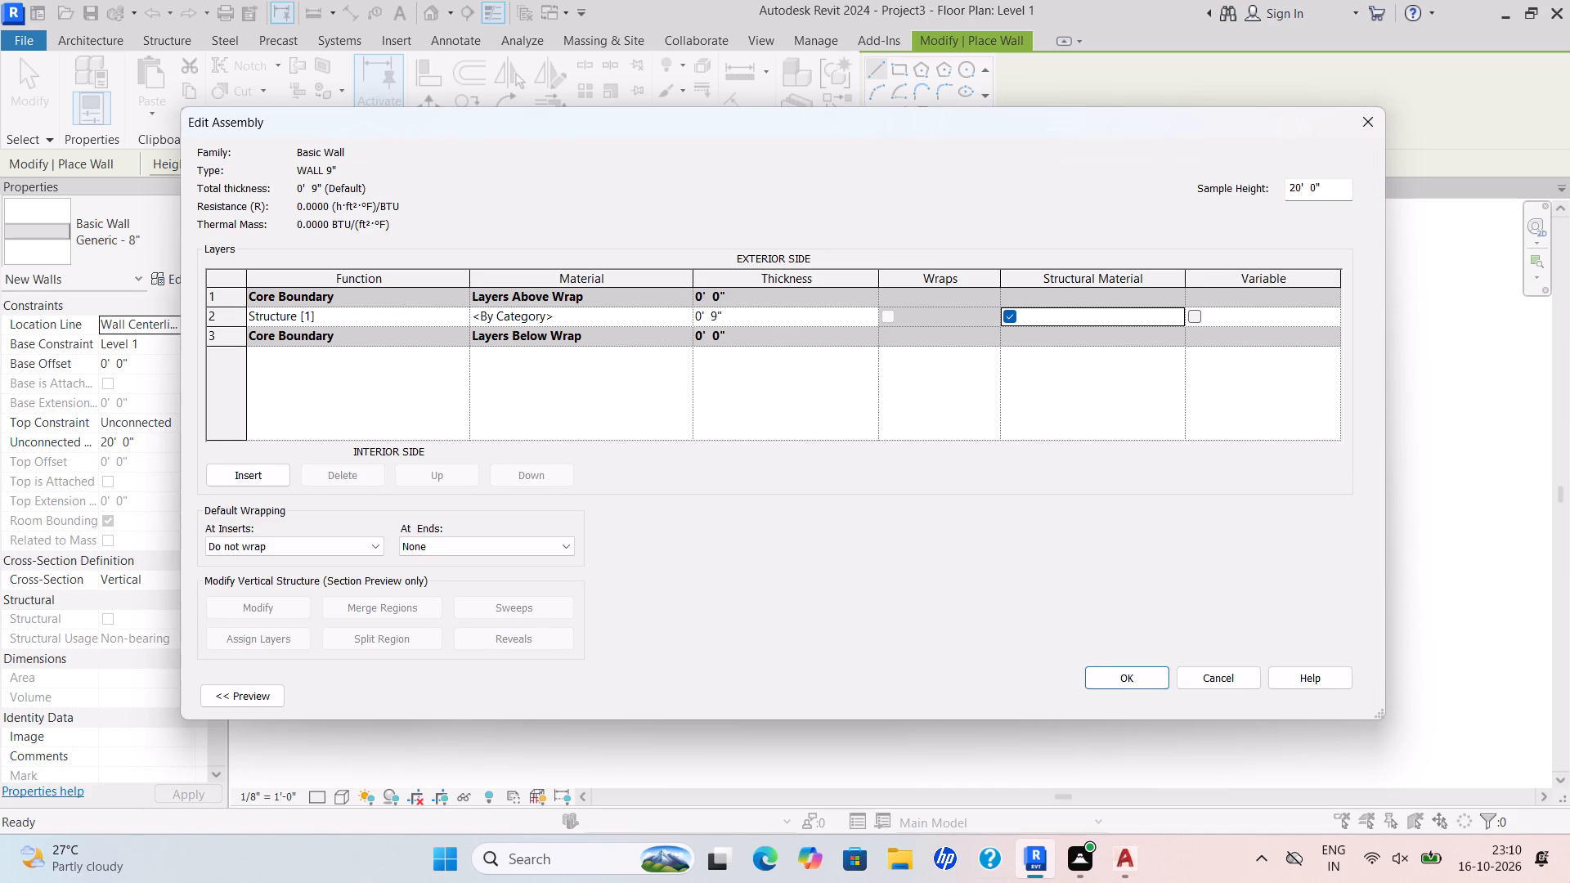
{"action": "left_click", "coordinate": [1126, 679]}
{"action": "left_click", "coordinate": [1317, 698]}
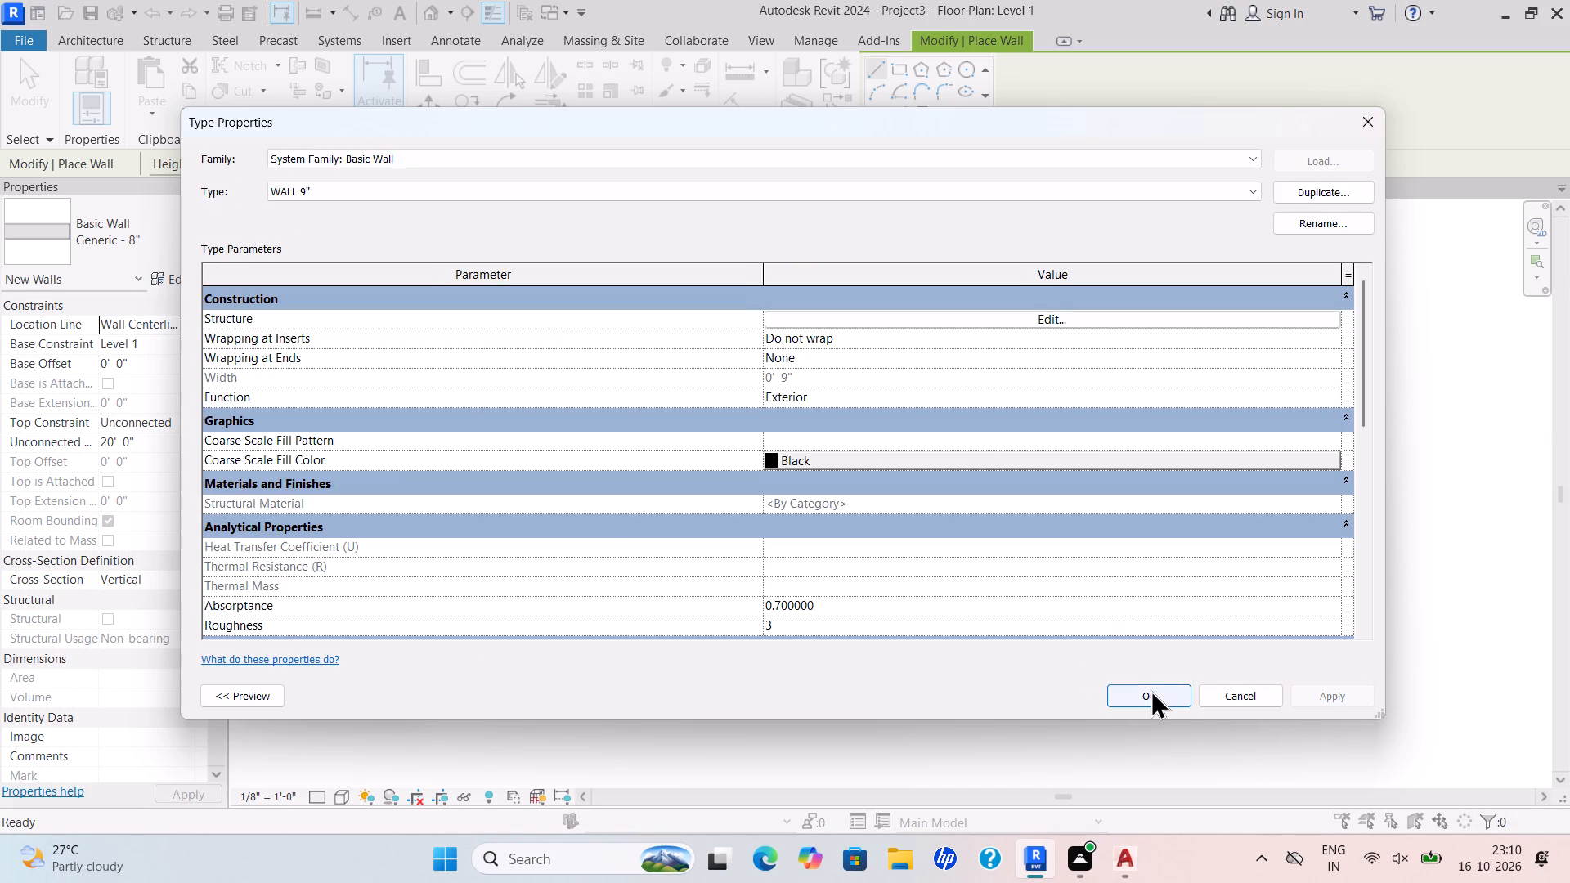
{"action": "left_click", "coordinate": [1151, 689]}
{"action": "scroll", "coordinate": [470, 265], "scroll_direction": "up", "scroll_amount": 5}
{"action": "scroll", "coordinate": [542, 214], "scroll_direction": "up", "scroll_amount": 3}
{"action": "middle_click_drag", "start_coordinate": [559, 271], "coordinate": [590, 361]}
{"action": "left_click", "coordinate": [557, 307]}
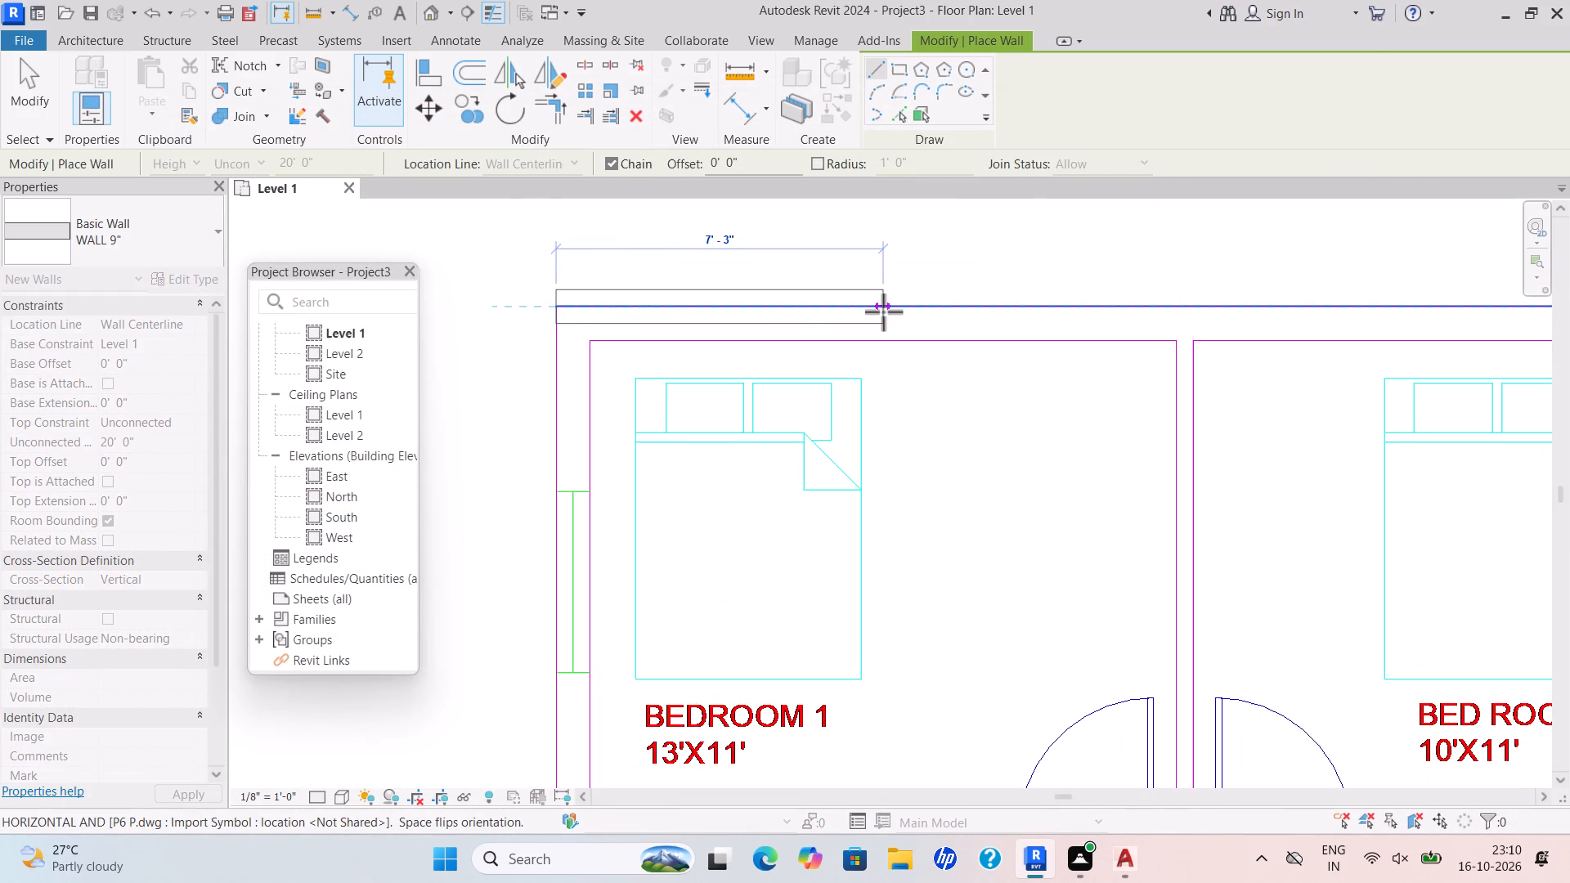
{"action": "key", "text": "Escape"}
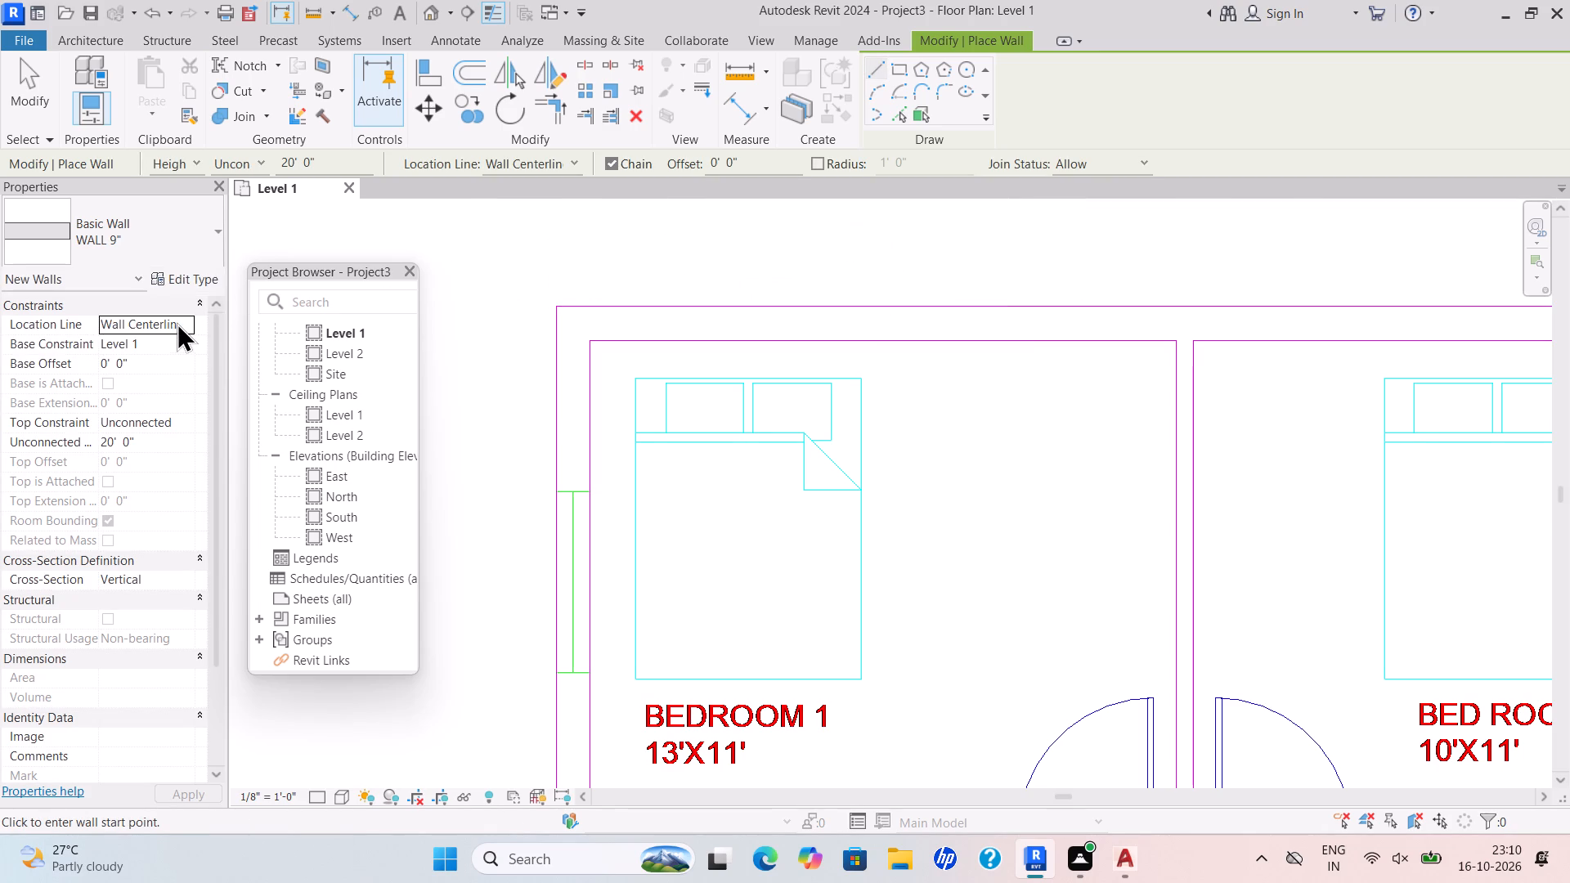
Set the new wall's location line to Finish Face: Interior and its unconnected height to 10'.
{"action": "left_click", "coordinate": [177, 322]}
{"action": "left_click", "coordinate": [182, 318]}
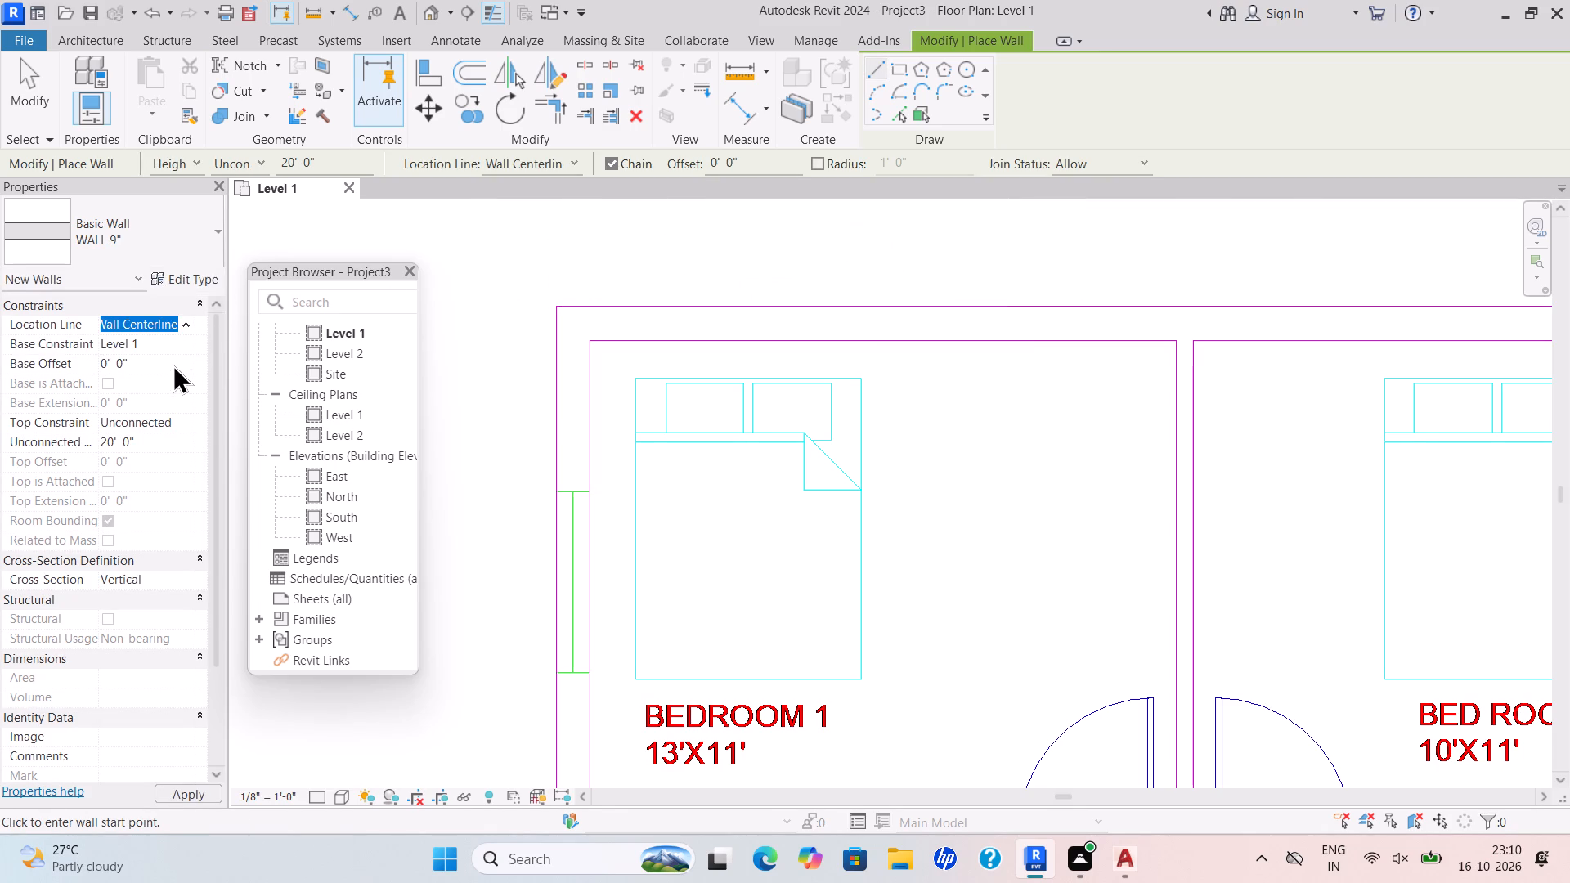
{"action": "left_click", "coordinate": [178, 396]}
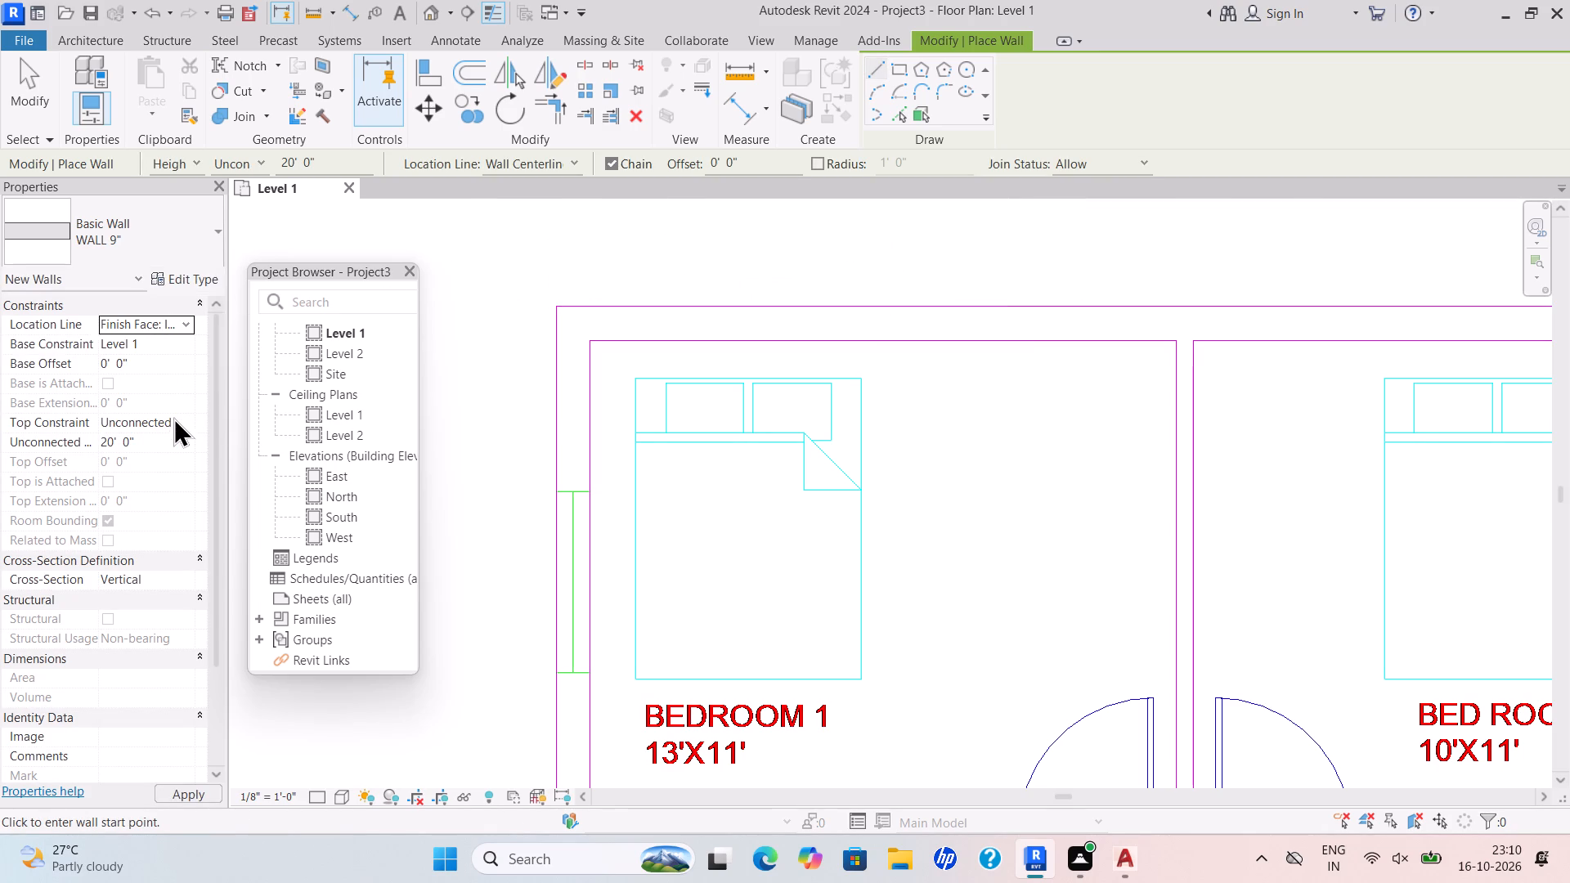
{"action": "left_click_drag", "start_coordinate": [156, 437], "coordinate": [79, 465]}
{"action": "key", "text": "BackSpace"}
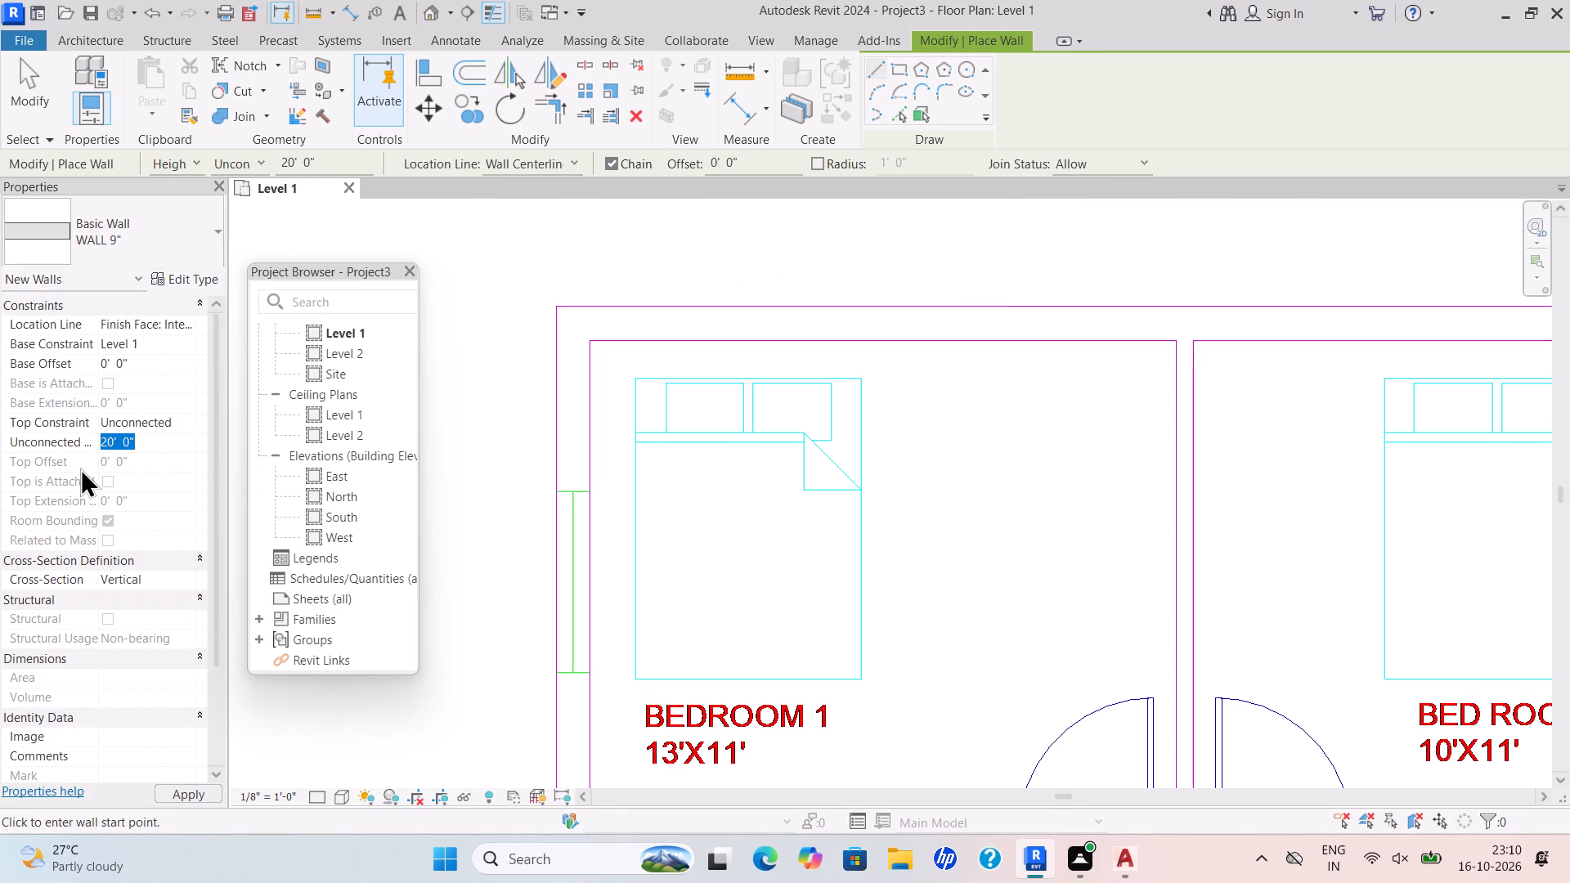
{"action": "type", "text": "10'"}
{"action": "key", "text": "Return"}
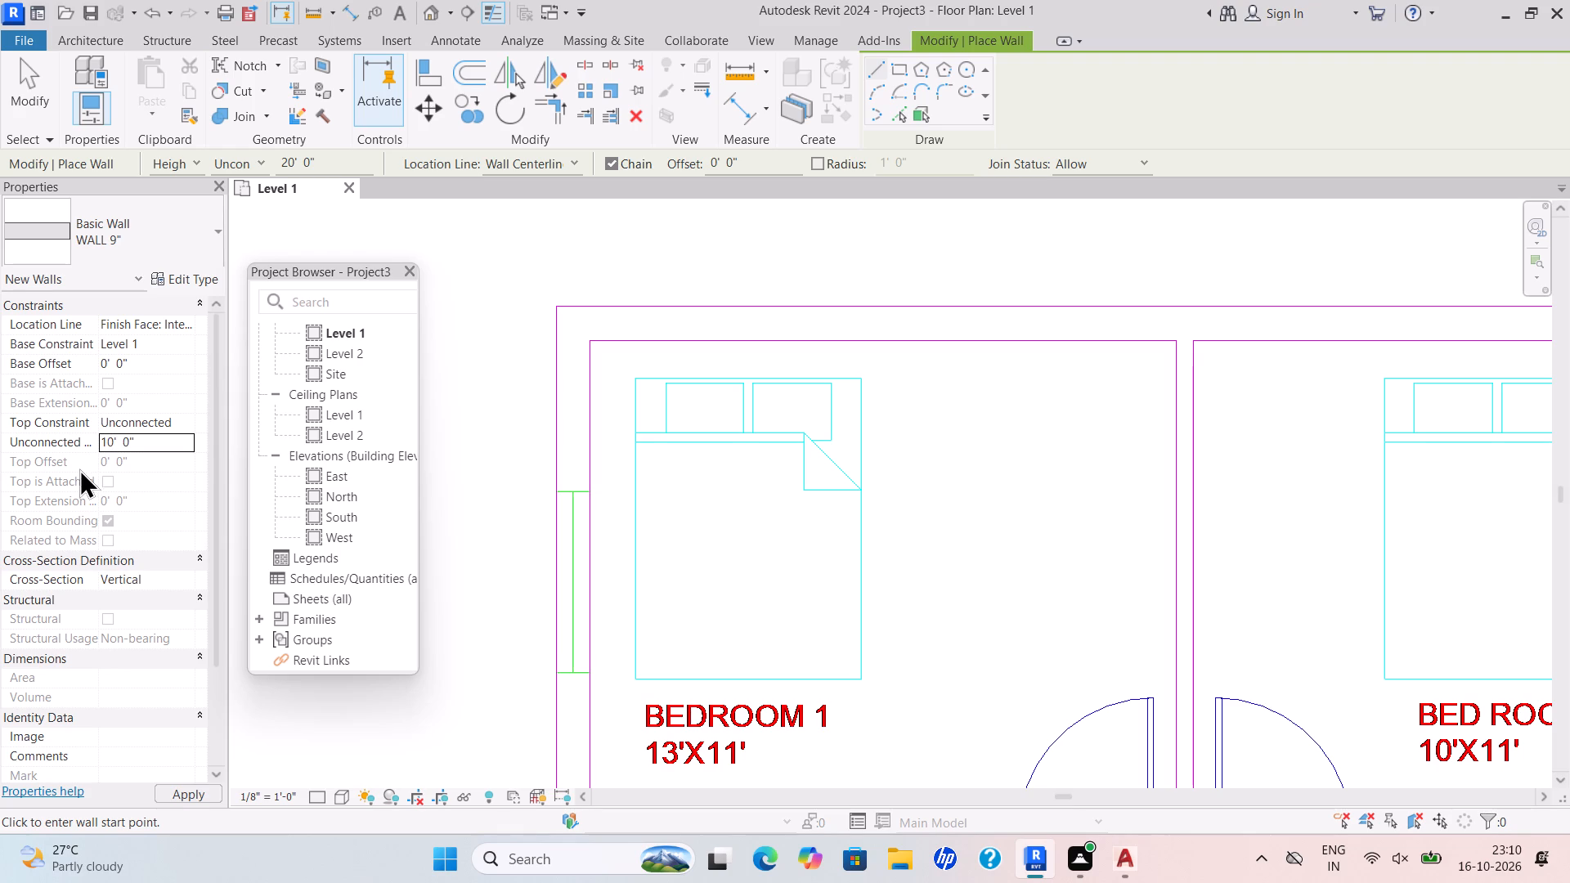
Draw the wall along the plan's outer edge above Bedrooms 1 and 2, corner to corner, flipped to sit inside the outline.
{"action": "scroll", "coordinate": [567, 312], "scroll_direction": "up", "scroll_amount": 4}
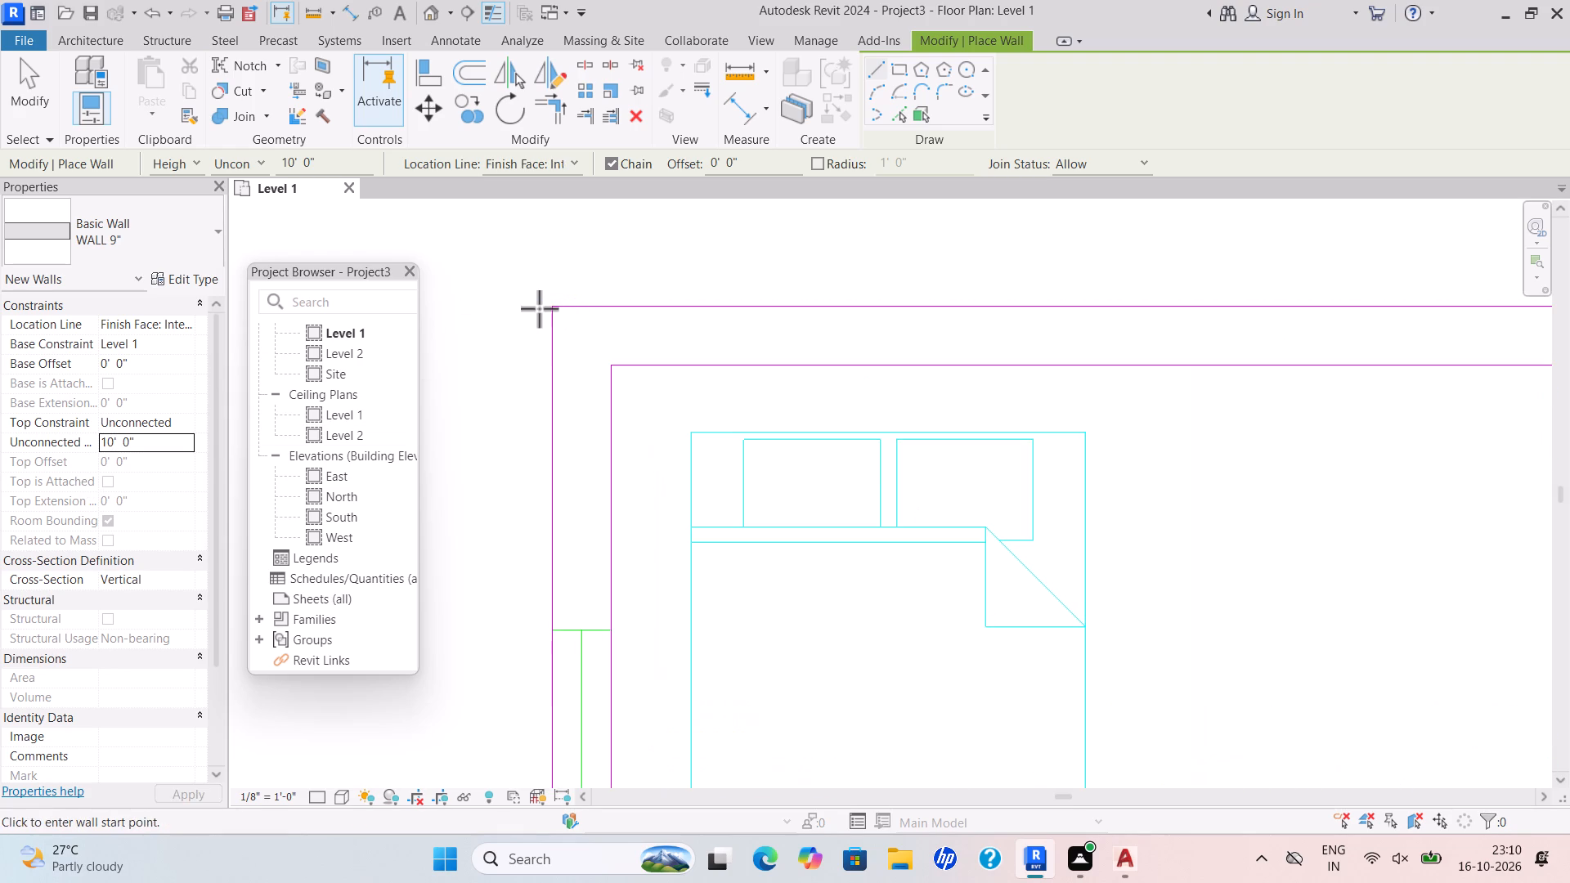
{"action": "left_click", "coordinate": [548, 307]}
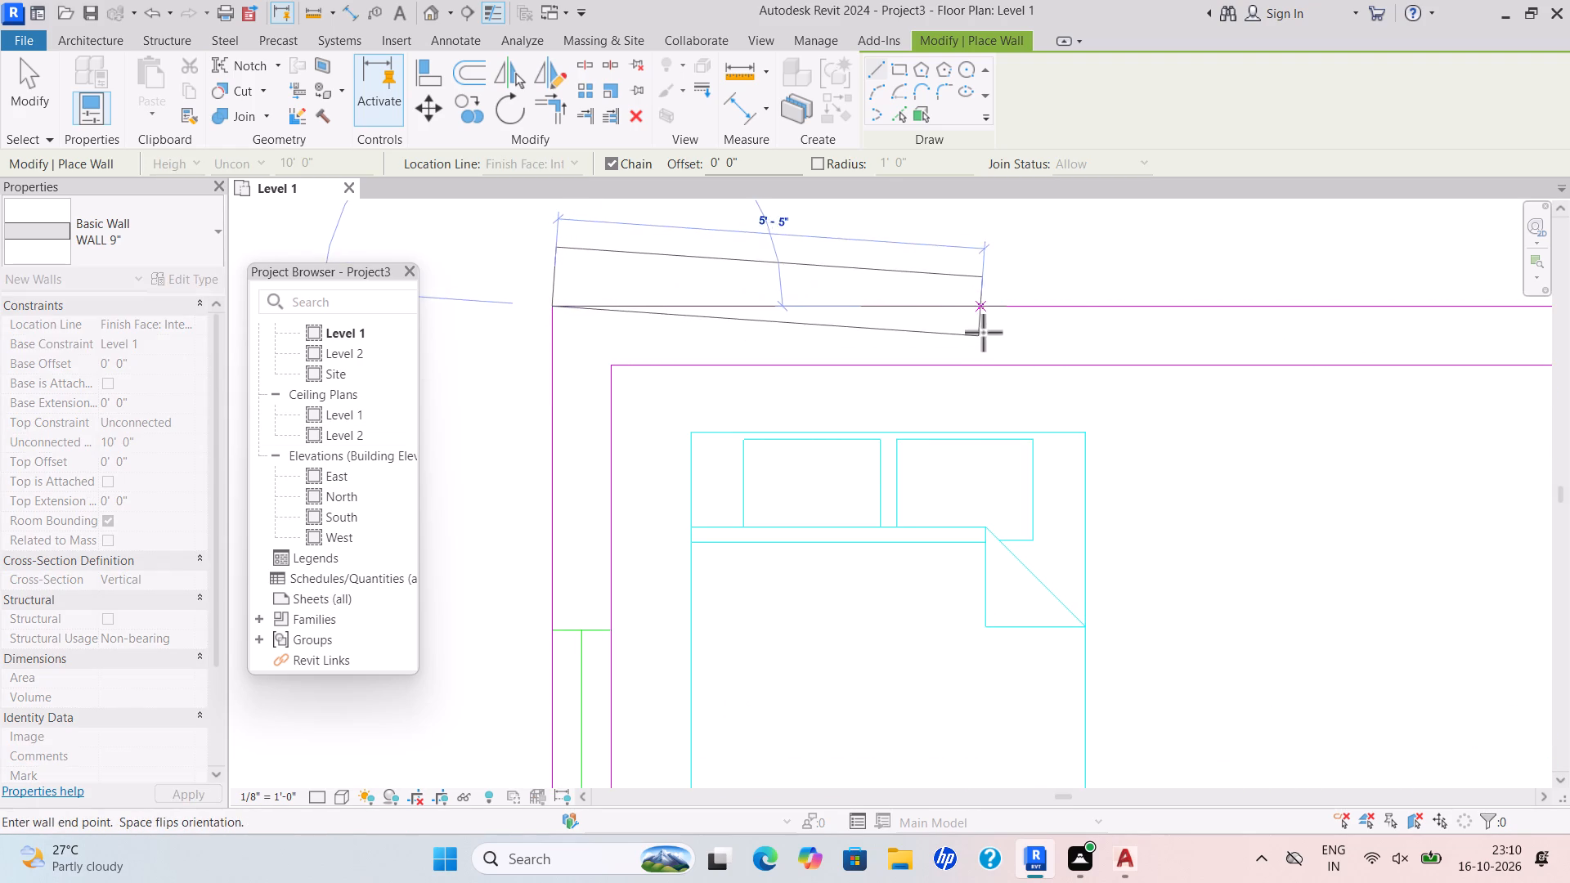
{"action": "key", "text": "space"}
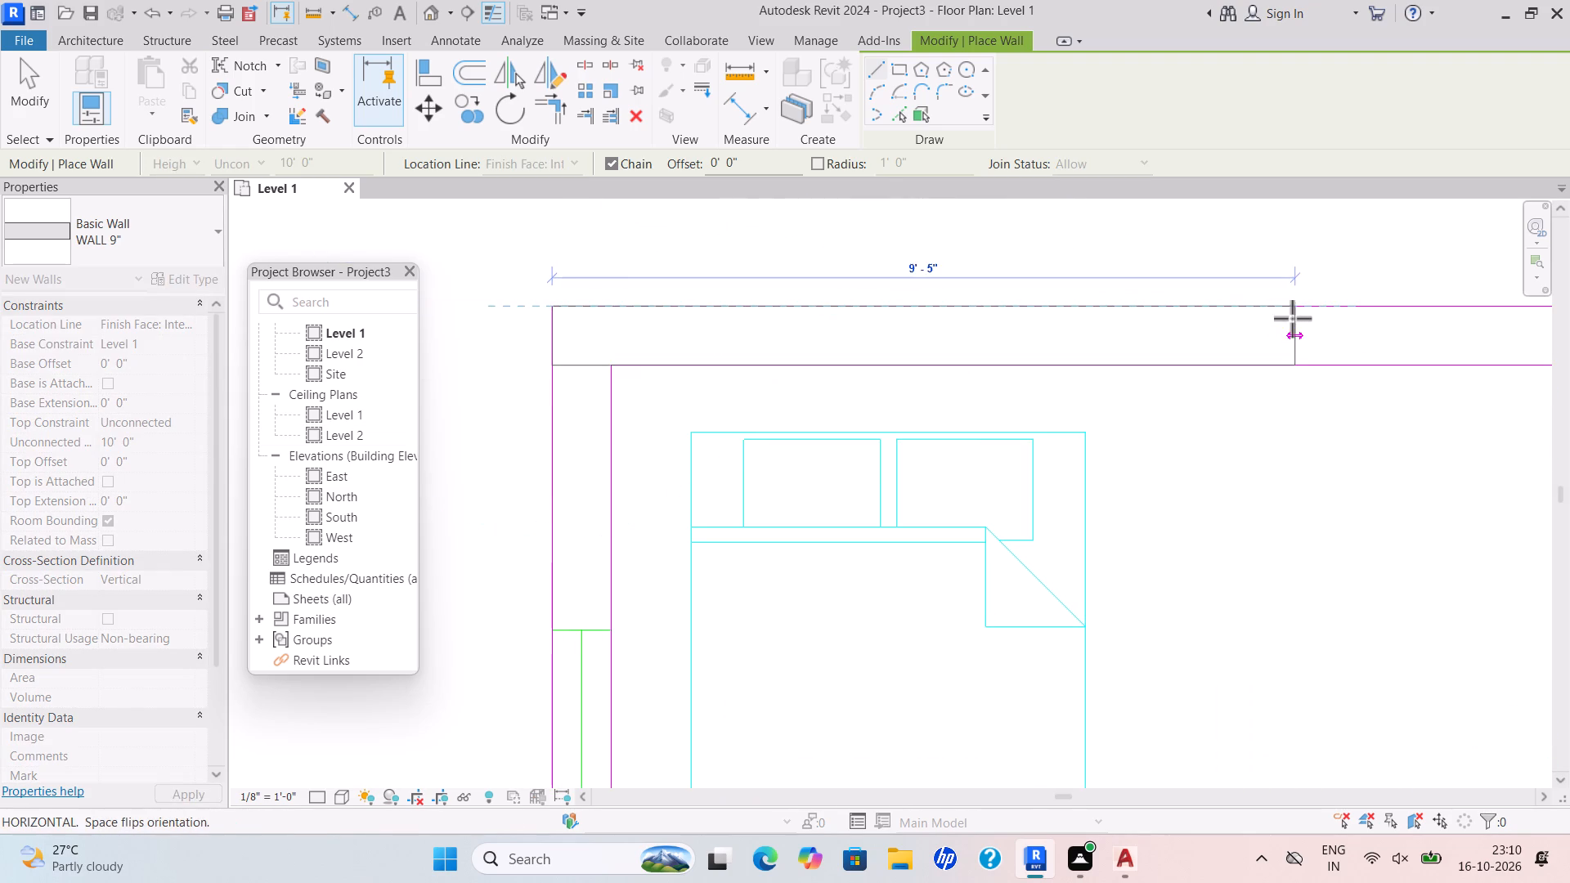
{"action": "scroll", "coordinate": [1292, 318], "scroll_direction": "down", "scroll_amount": 3}
{"action": "middle_click_drag", "start_coordinate": [1285, 315], "coordinate": [825, 316]}
{"action": "middle_click_drag", "start_coordinate": [1384, 346], "coordinate": [826, 321]}
{"action": "scroll", "coordinate": [1380, 346], "scroll_direction": "down", "scroll_amount": 4}
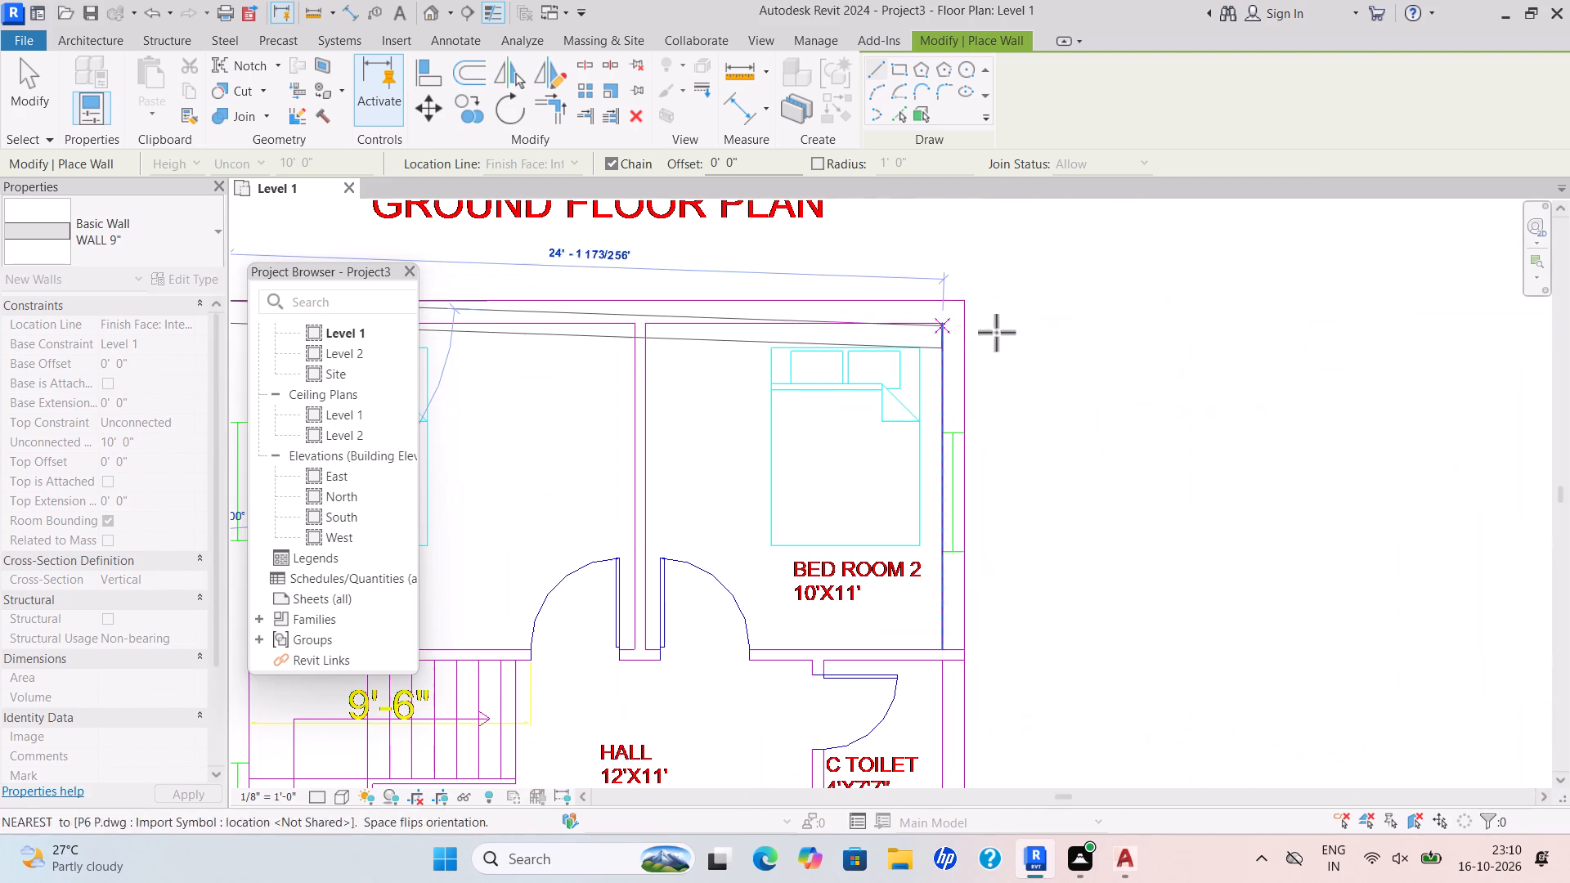
{"action": "scroll", "coordinate": [971, 293], "scroll_direction": "up", "scroll_amount": 5}
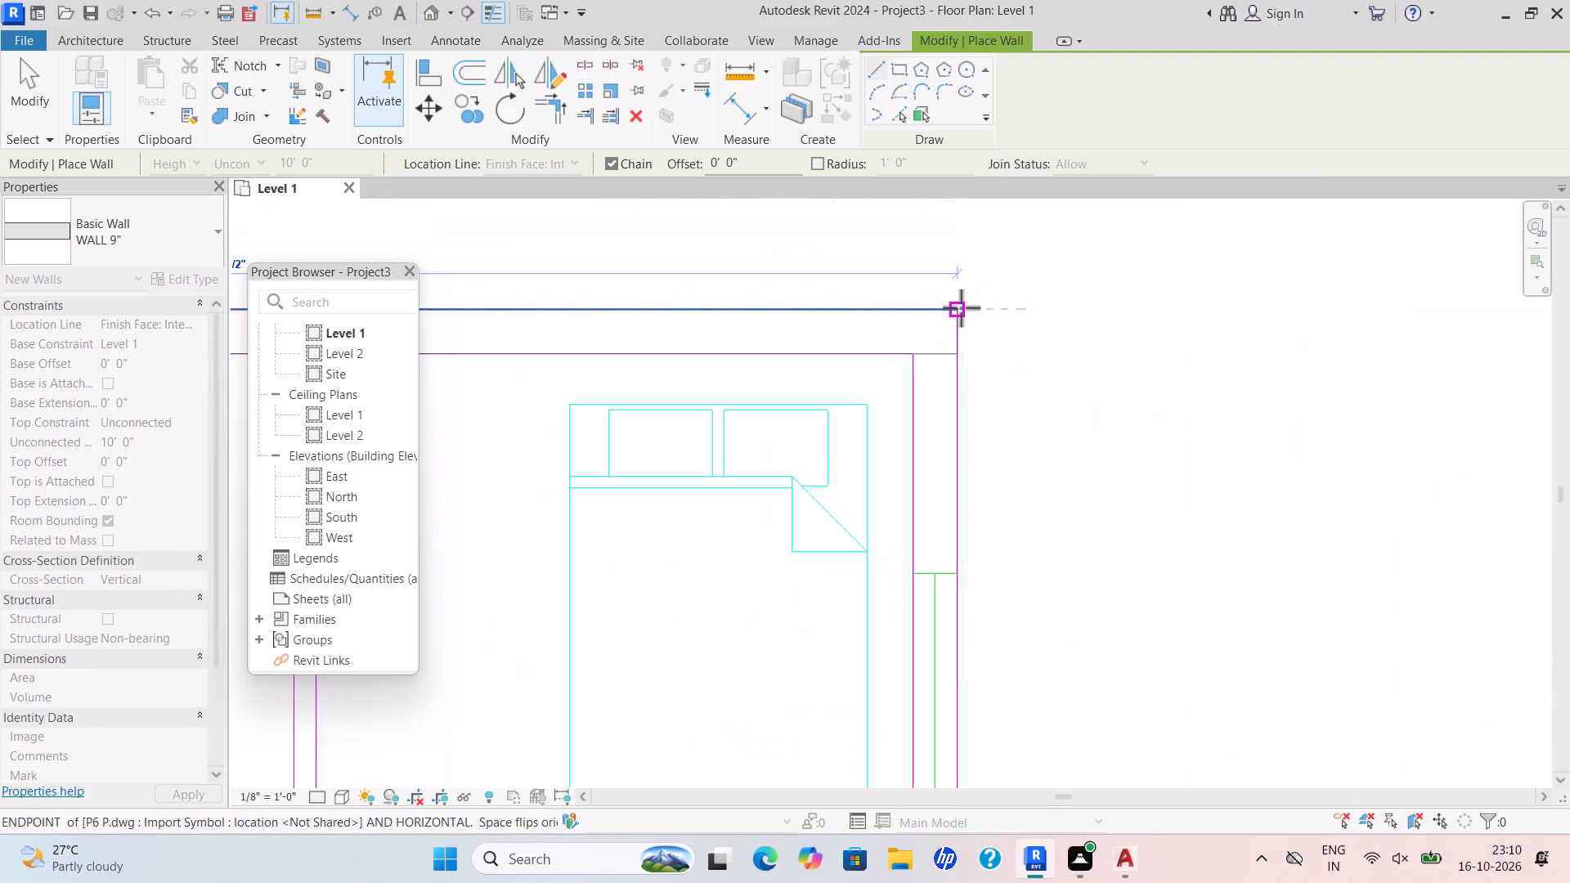
{"action": "left_click_drag", "start_coordinate": [961, 307], "coordinate": [940, 388]}
Continue the wall chain down the outer edge past Bedroom 2, the toilet and Bedroom 3 to the plan's lower corner.
{"action": "scroll", "coordinate": [976, 612], "scroll_direction": "down", "scroll_amount": 4}
{"action": "middle_click_drag", "start_coordinate": [970, 576], "coordinate": [1035, 333]}
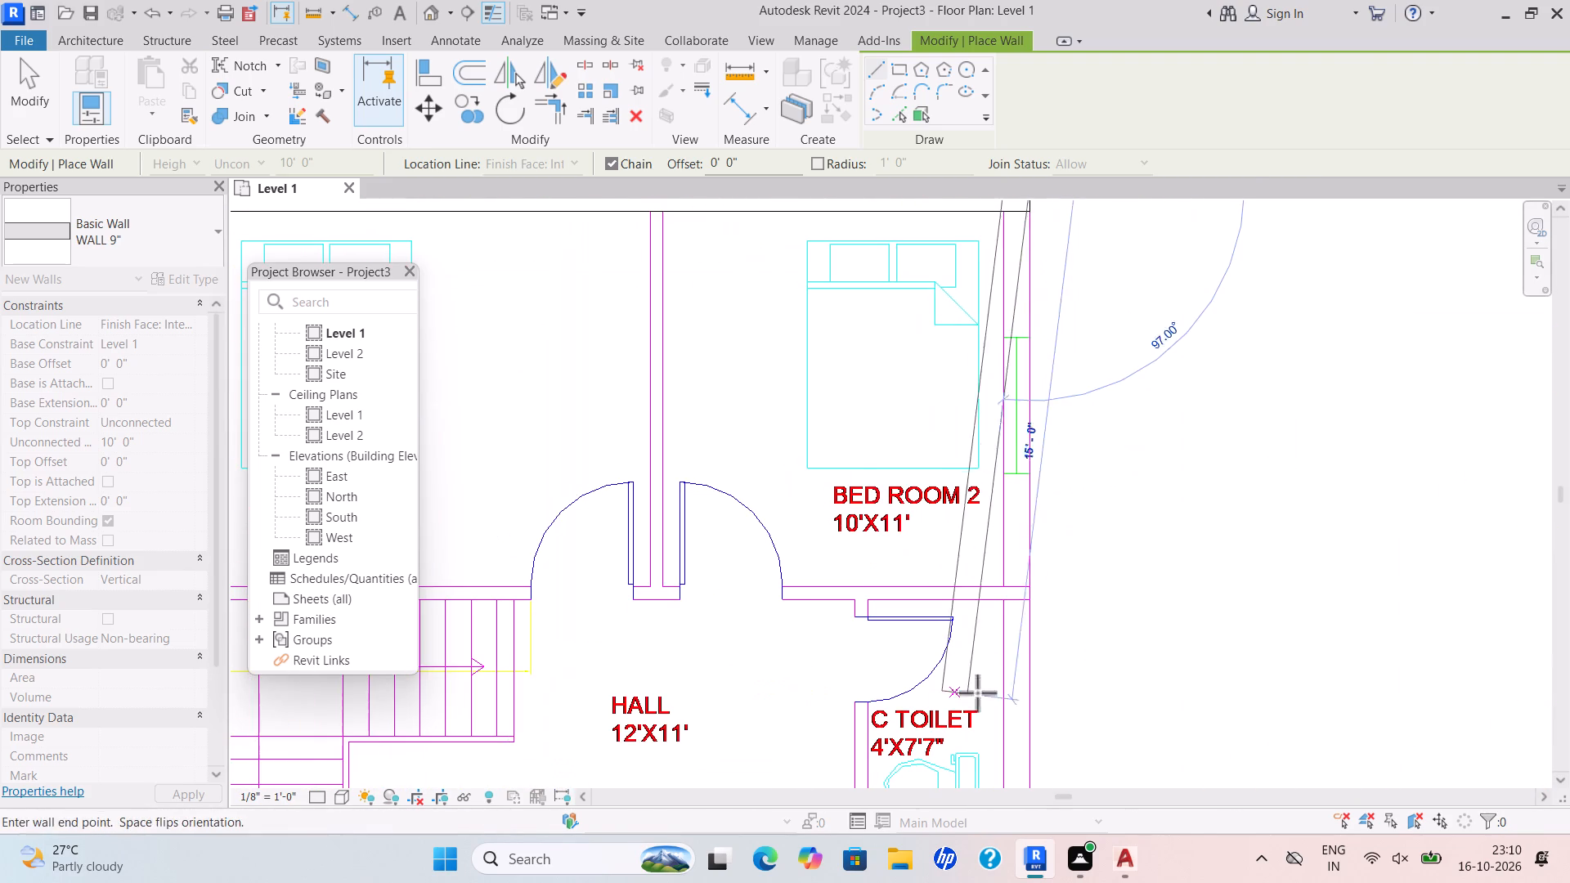
{"action": "scroll", "coordinate": [1021, 676], "scroll_direction": "down", "scroll_amount": 3}
{"action": "middle_click_drag", "start_coordinate": [1011, 676], "coordinate": [1056, 486]}
{"action": "scroll", "coordinate": [1083, 683], "scroll_direction": "down", "scroll_amount": 6}
{"action": "middle_click_drag", "start_coordinate": [1085, 653], "coordinate": [1023, 363]}
{"action": "scroll", "coordinate": [1023, 361], "scroll_direction": "up", "scroll_amount": 1}
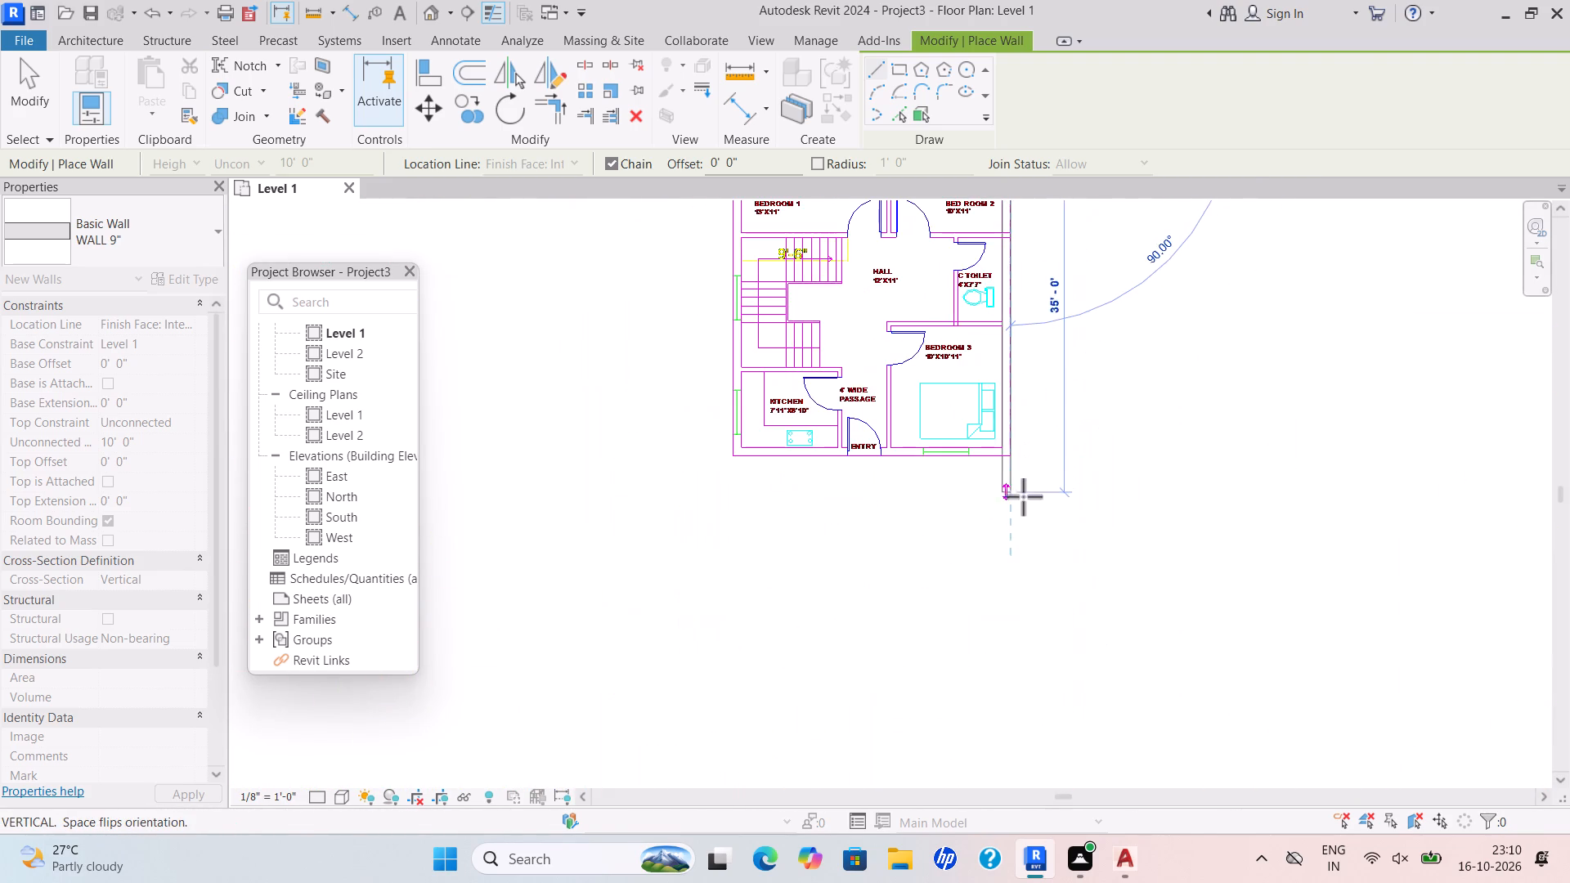
{"action": "scroll", "coordinate": [1023, 477], "scroll_direction": "up", "scroll_amount": 9}
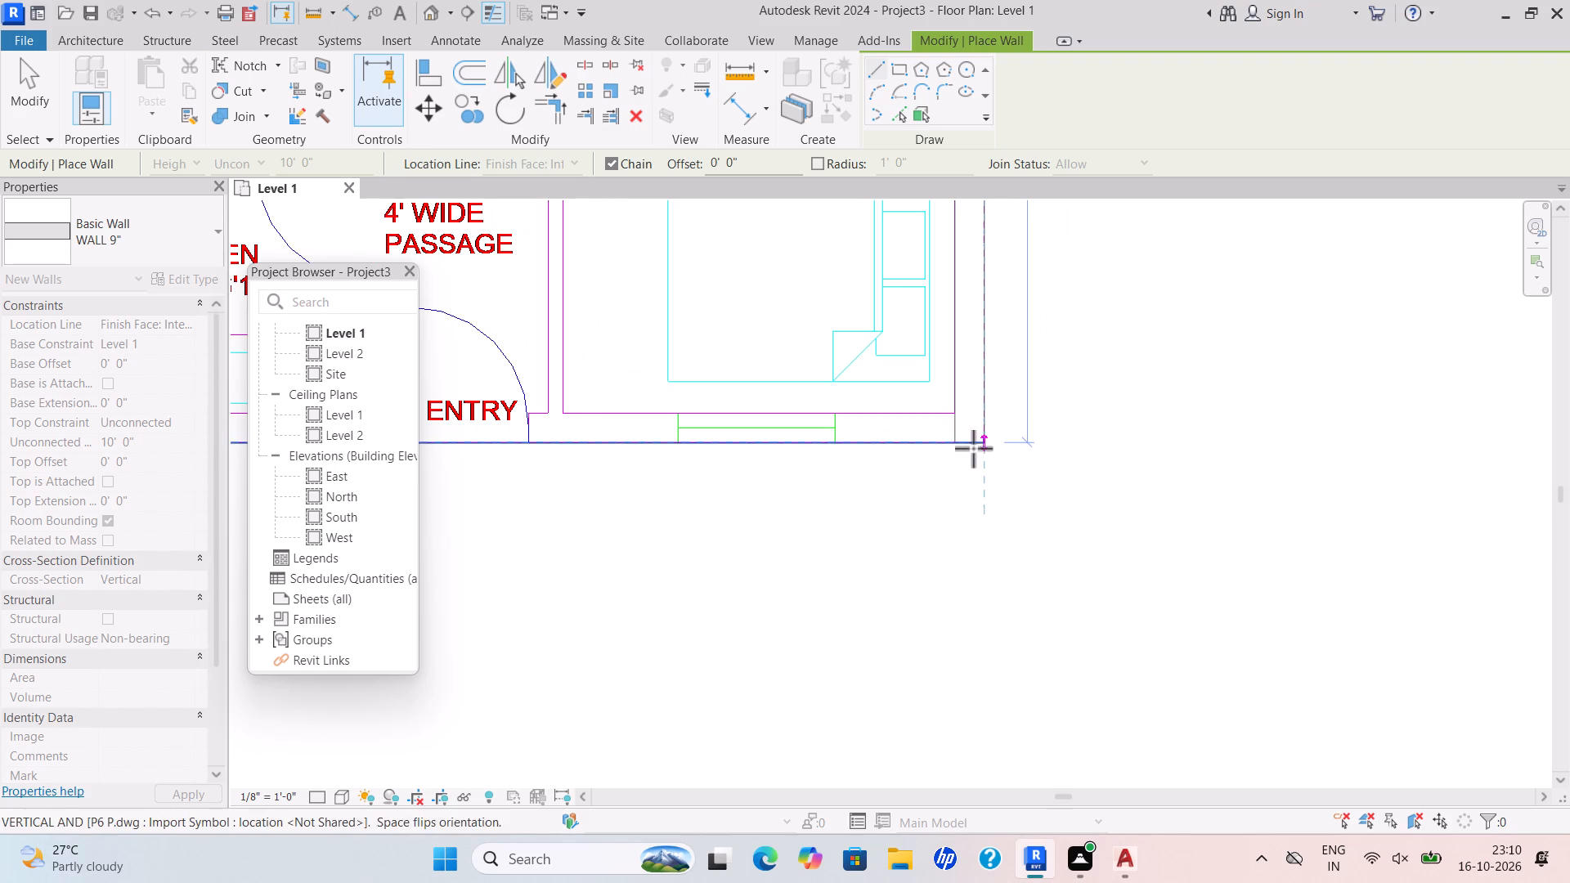
{"action": "scroll", "coordinate": [984, 437], "scroll_direction": "up", "scroll_amount": 3}
{"action": "left_click", "coordinate": [989, 451]}
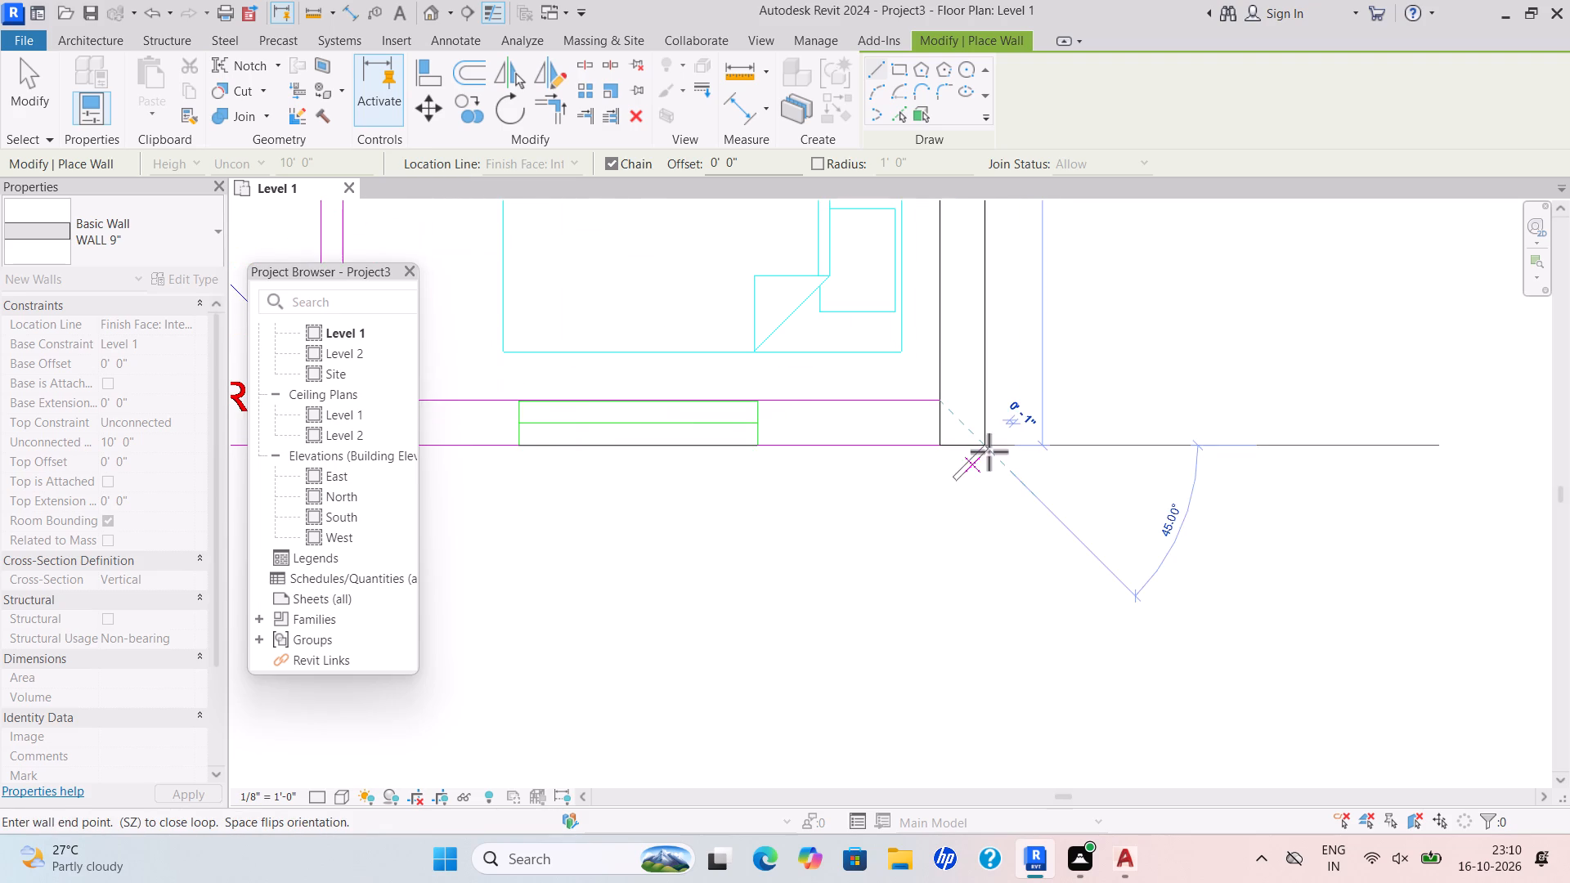
Continue the wall about 25' along the entry-side outer edge to the outer corner beside the kitchen.
{"action": "scroll", "coordinate": [611, 406], "scroll_direction": "down", "scroll_amount": 5}
{"action": "middle_click_drag", "start_coordinate": [567, 446], "coordinate": [888, 447]}
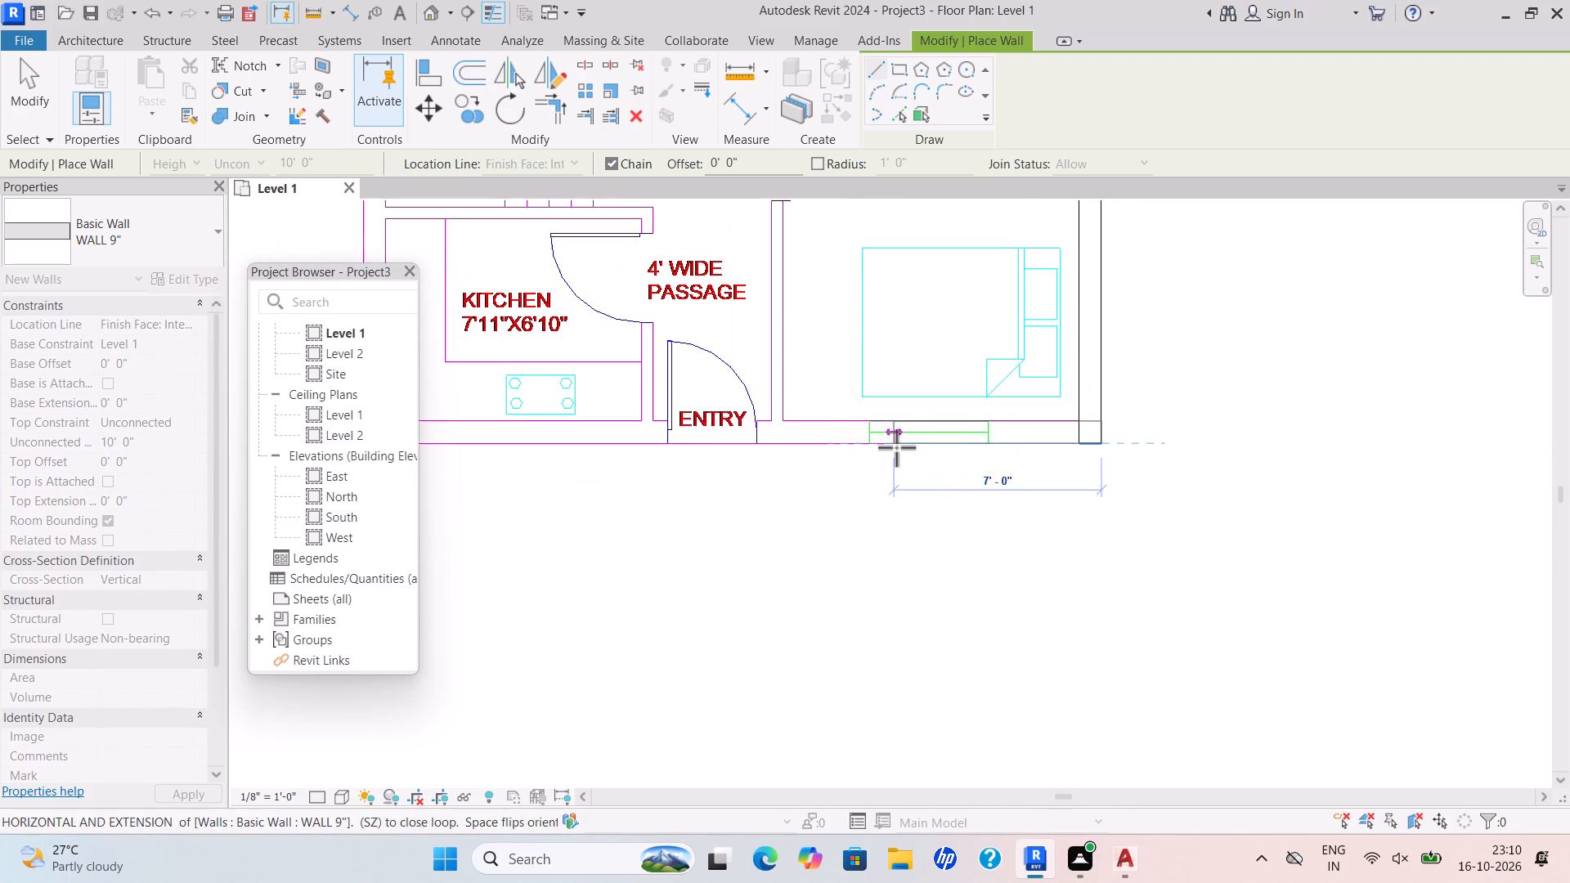
{"action": "scroll", "coordinate": [630, 422], "scroll_direction": "down", "scroll_amount": 2}
{"action": "middle_click_drag", "start_coordinate": [648, 422], "coordinate": [841, 416]}
{"action": "middle_click", "coordinate": [842, 416]}
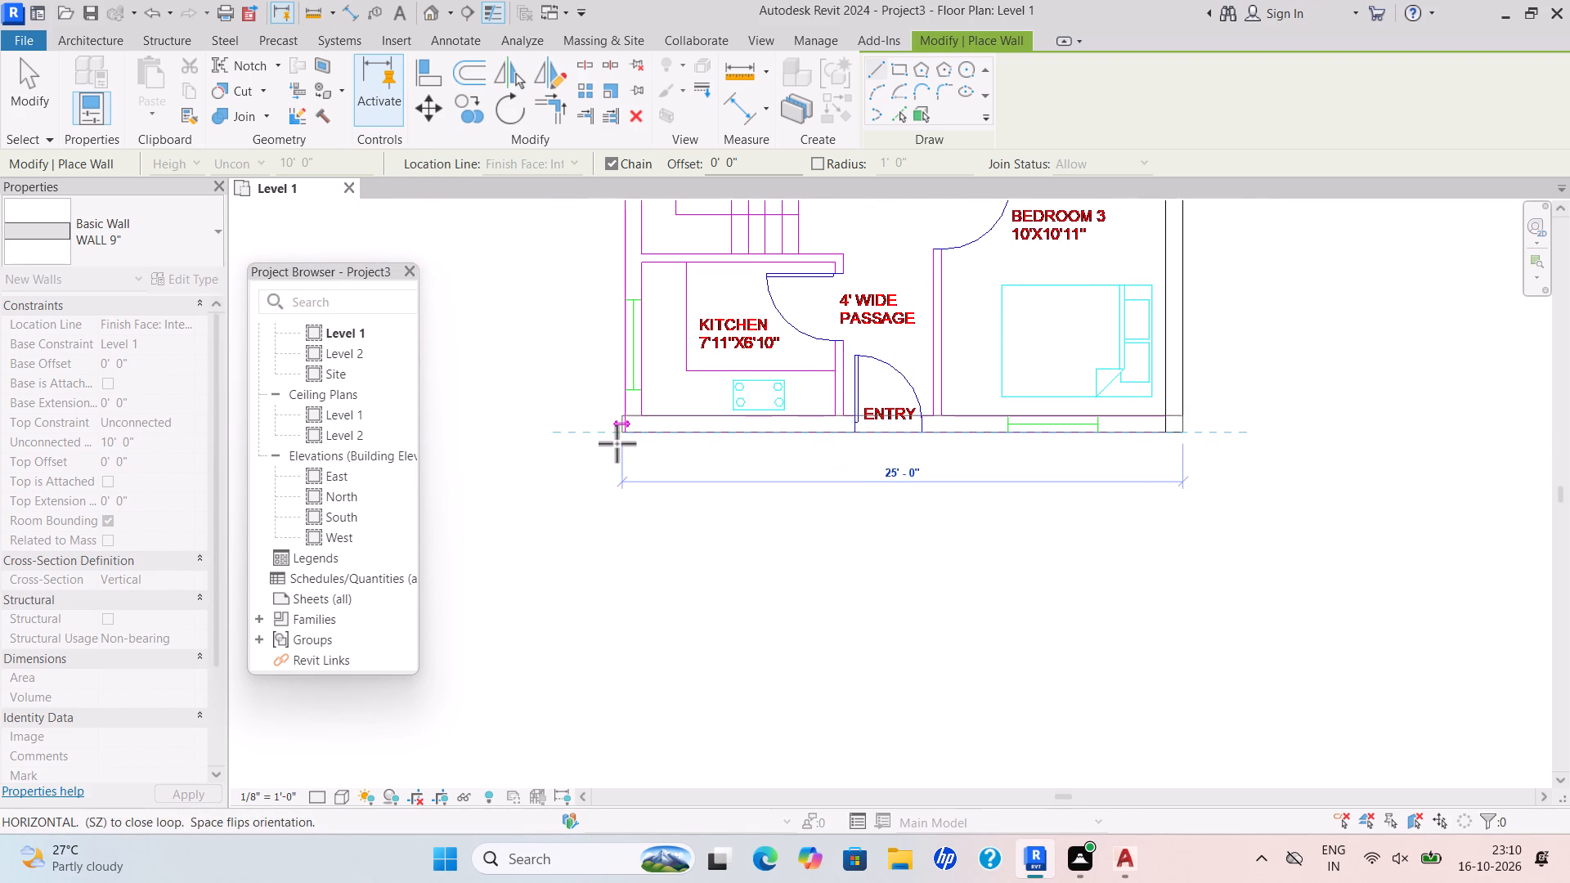
{"action": "scroll", "coordinate": [615, 442], "scroll_direction": "up", "scroll_amount": 3}
{"action": "left_click", "coordinate": [630, 431]}
Close the exterior wall loop along the kitchen, stair and Bedroom 1 side back to the starting corner, and end the wall command.
{"action": "scroll", "coordinate": [668, 305], "scroll_direction": "up", "scroll_amount": 1}
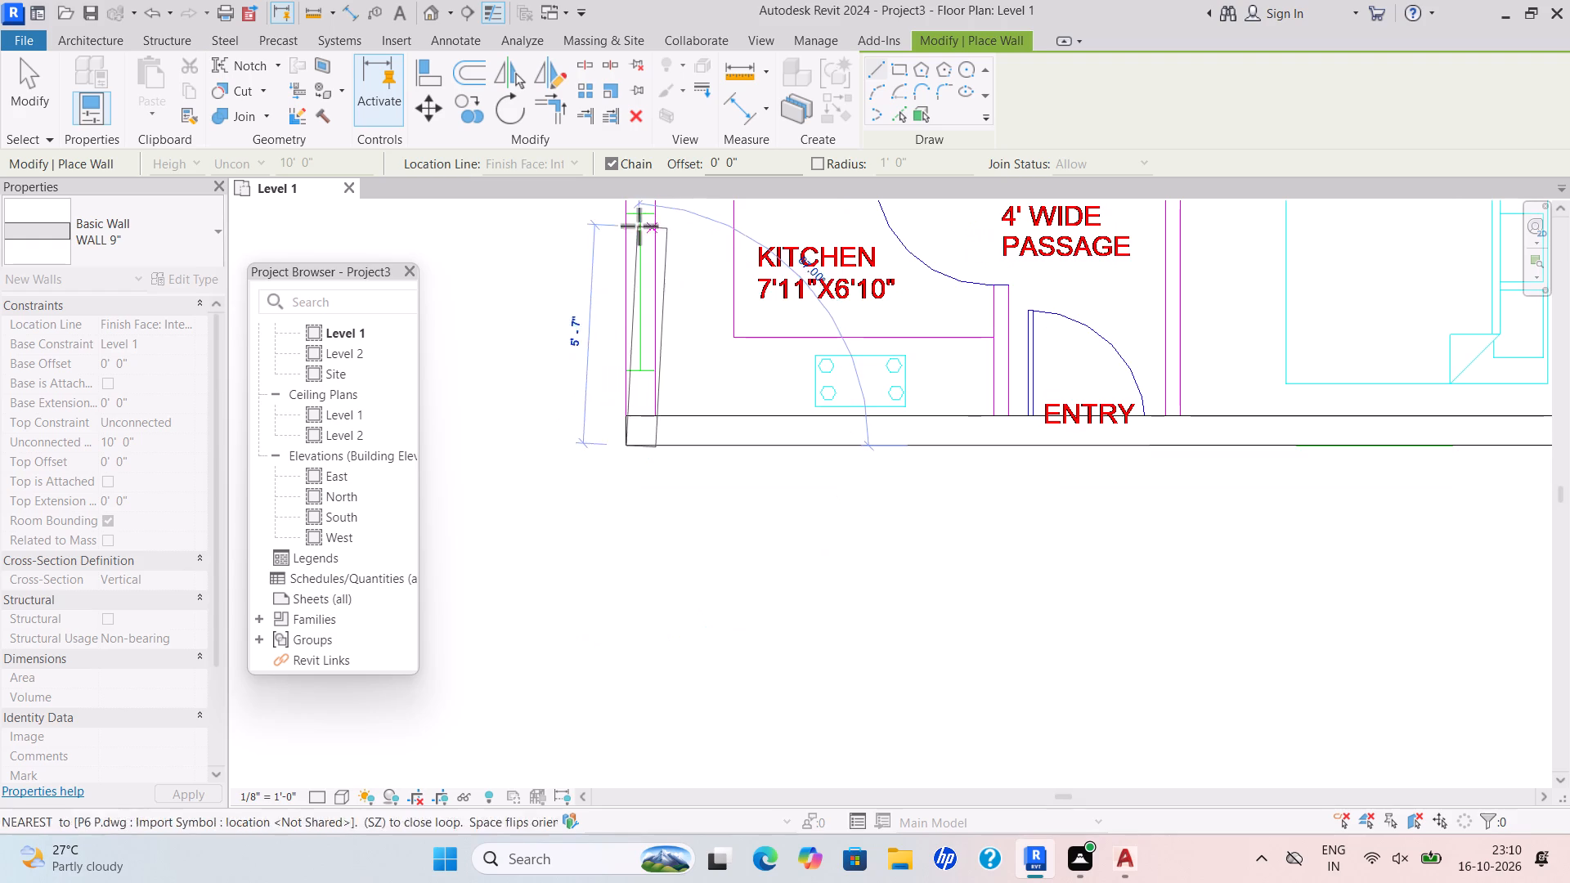
{"action": "scroll", "coordinate": [639, 226], "scroll_direction": "down", "scroll_amount": 5}
{"action": "middle_click_drag", "start_coordinate": [639, 226], "coordinate": [673, 356]}
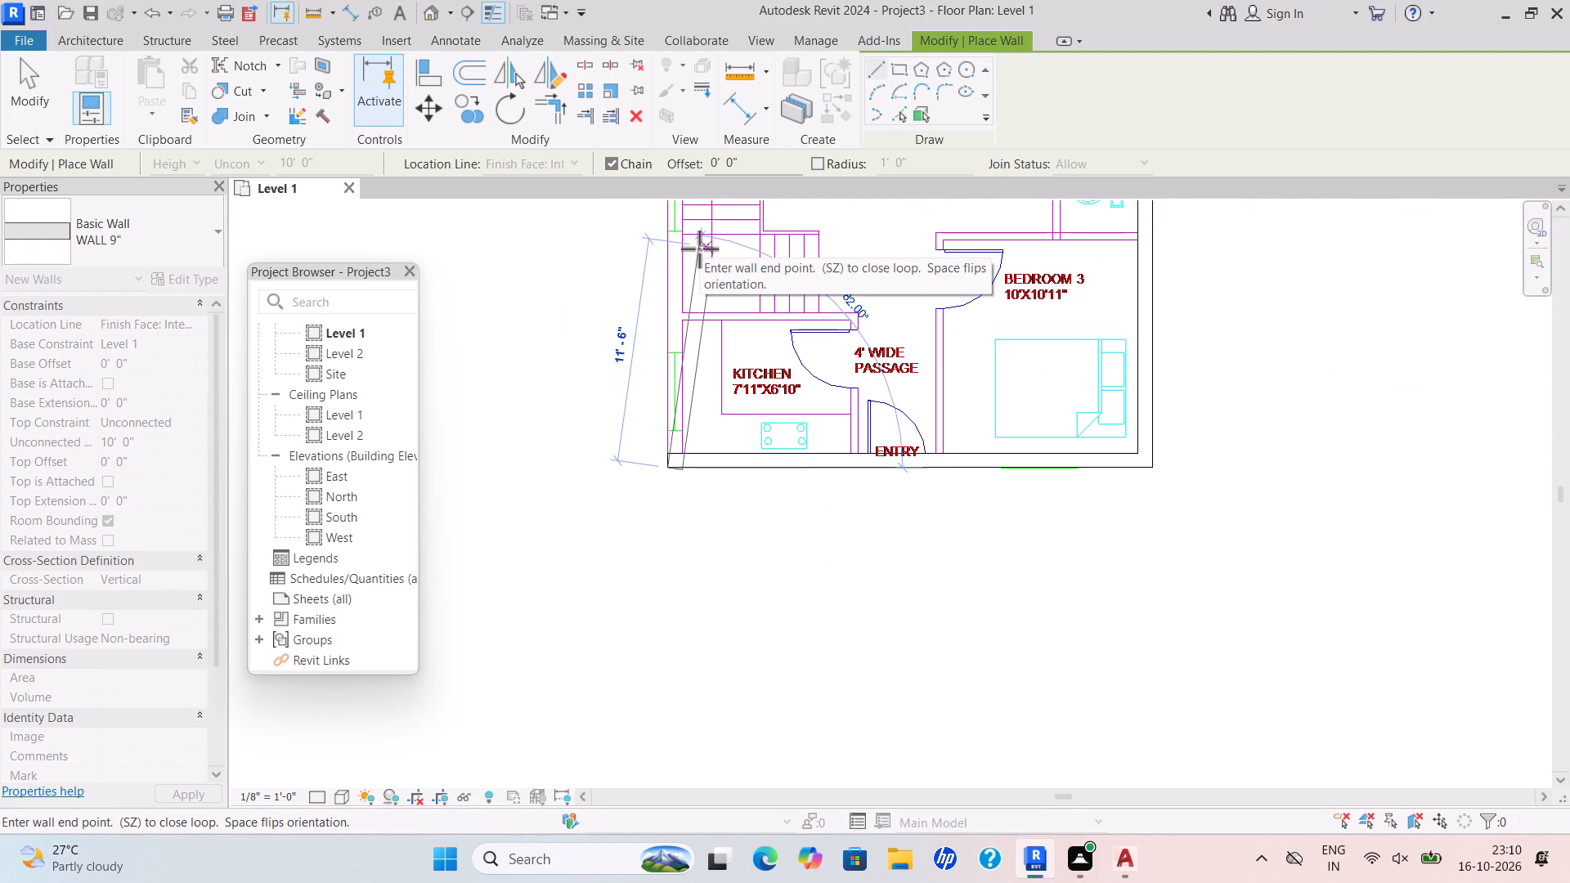
{"action": "middle_click_drag", "start_coordinate": [704, 262], "coordinate": [729, 368]}
{"action": "scroll", "coordinate": [704, 270], "scroll_direction": "down", "scroll_amount": 3}
{"action": "middle_click_drag", "start_coordinate": [709, 268], "coordinate": [710, 350]}
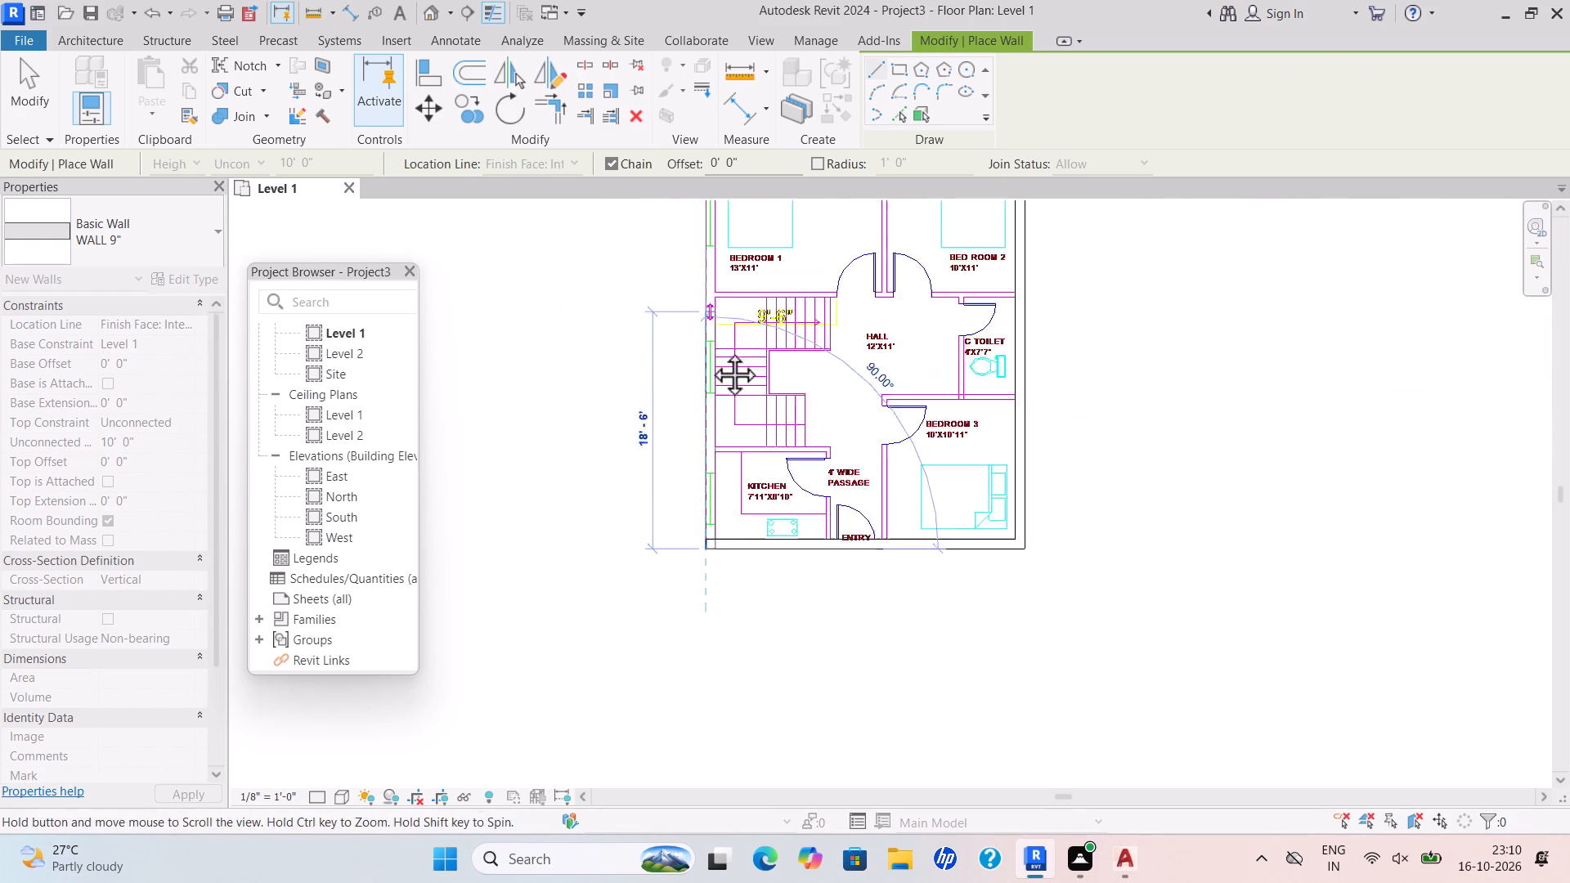
{"action": "middle_click_drag", "start_coordinate": [710, 350], "coordinate": [716, 399]}
{"action": "scroll", "coordinate": [715, 395], "scroll_direction": "down", "scroll_amount": 1}
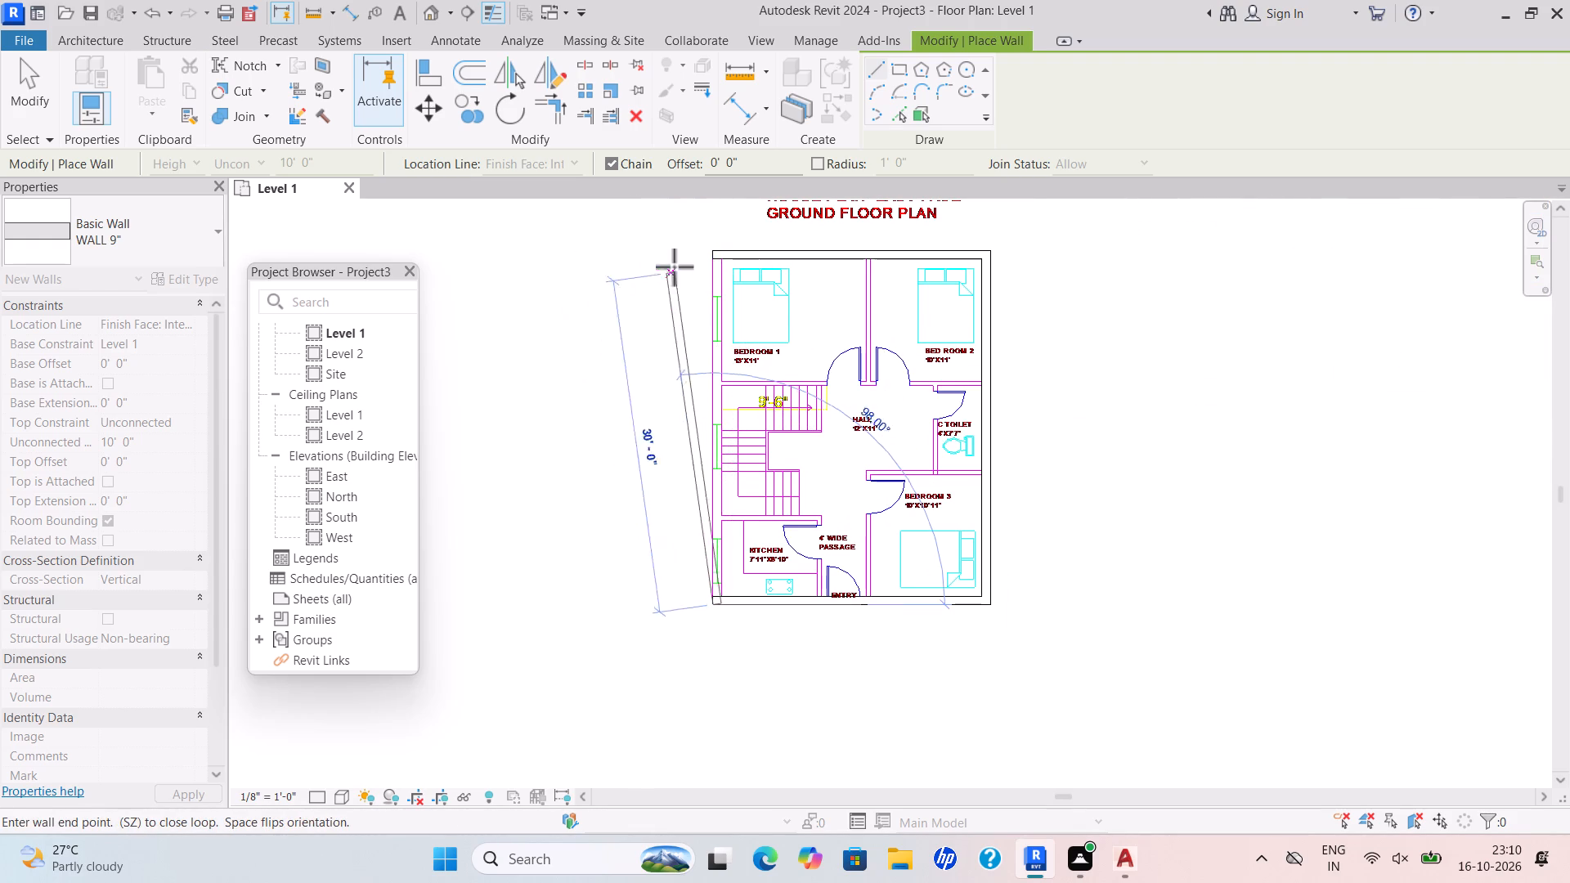
{"action": "scroll", "coordinate": [704, 222], "scroll_direction": "up", "scroll_amount": 9}
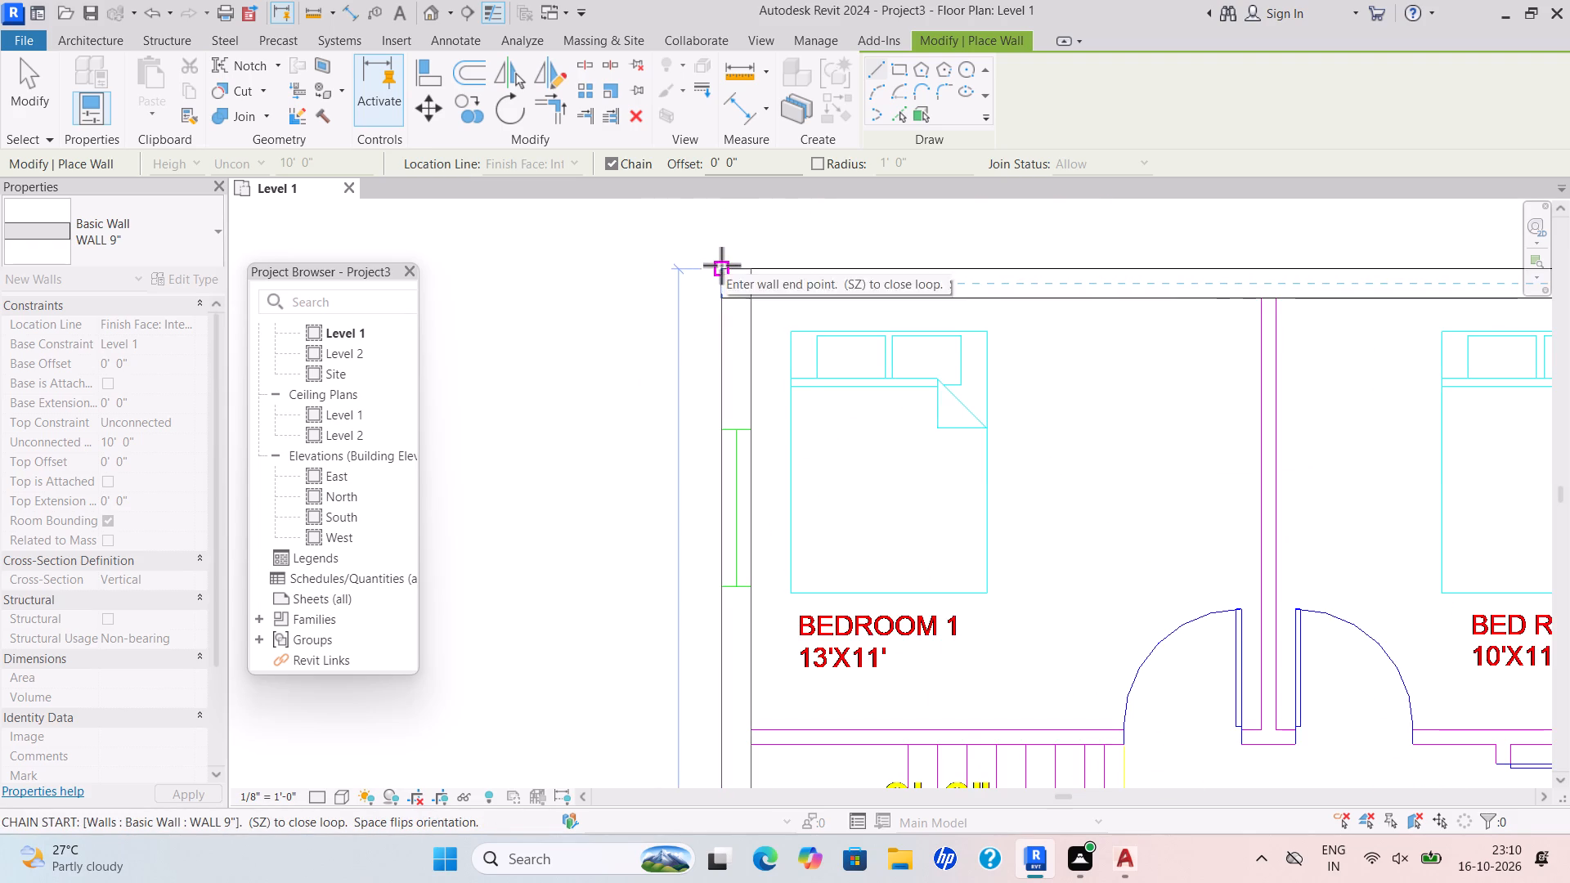
{"action": "left_click", "coordinate": [721, 265]}
{"action": "key", "text": "Escape"}
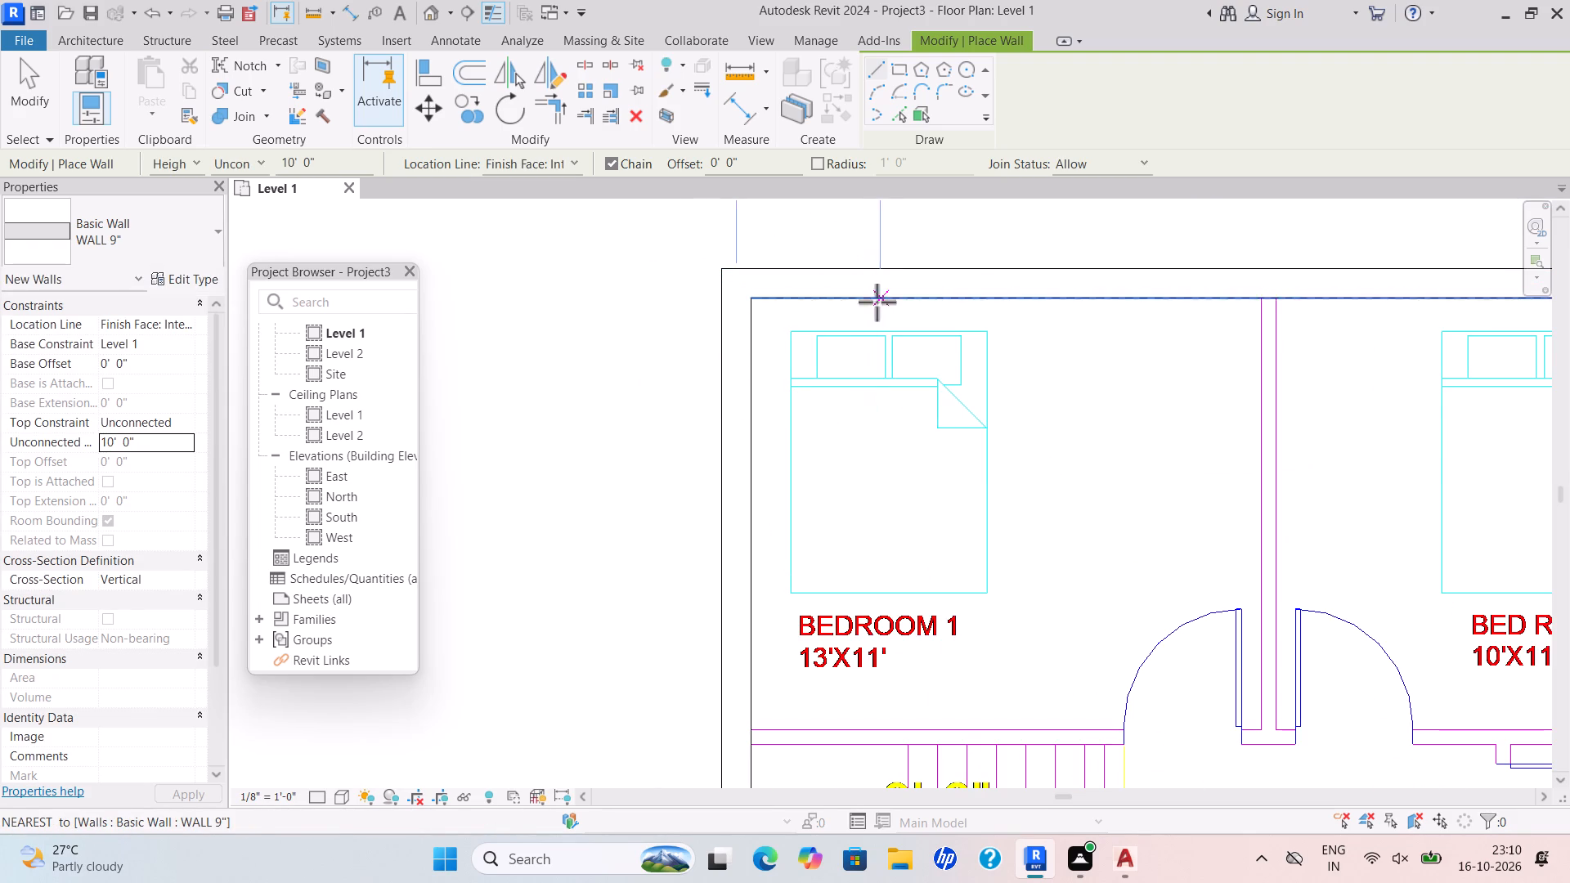
{"action": "key", "text": "Escape"}
{"action": "scroll", "coordinate": [859, 329], "scroll_direction": "down", "scroll_amount": 5}
{"action": "middle_click_drag", "start_coordinate": [847, 328], "coordinate": [810, 297]}
{"action": "key", "text": "Escape"}
Start an architectural wall and duplicate the Generic - 6" type as a new type named WALL 4.5".
{"action": "scroll", "coordinate": [861, 351], "scroll_direction": "down", "scroll_amount": 1}
{"action": "middle_click_drag", "start_coordinate": [861, 351], "coordinate": [823, 320]}
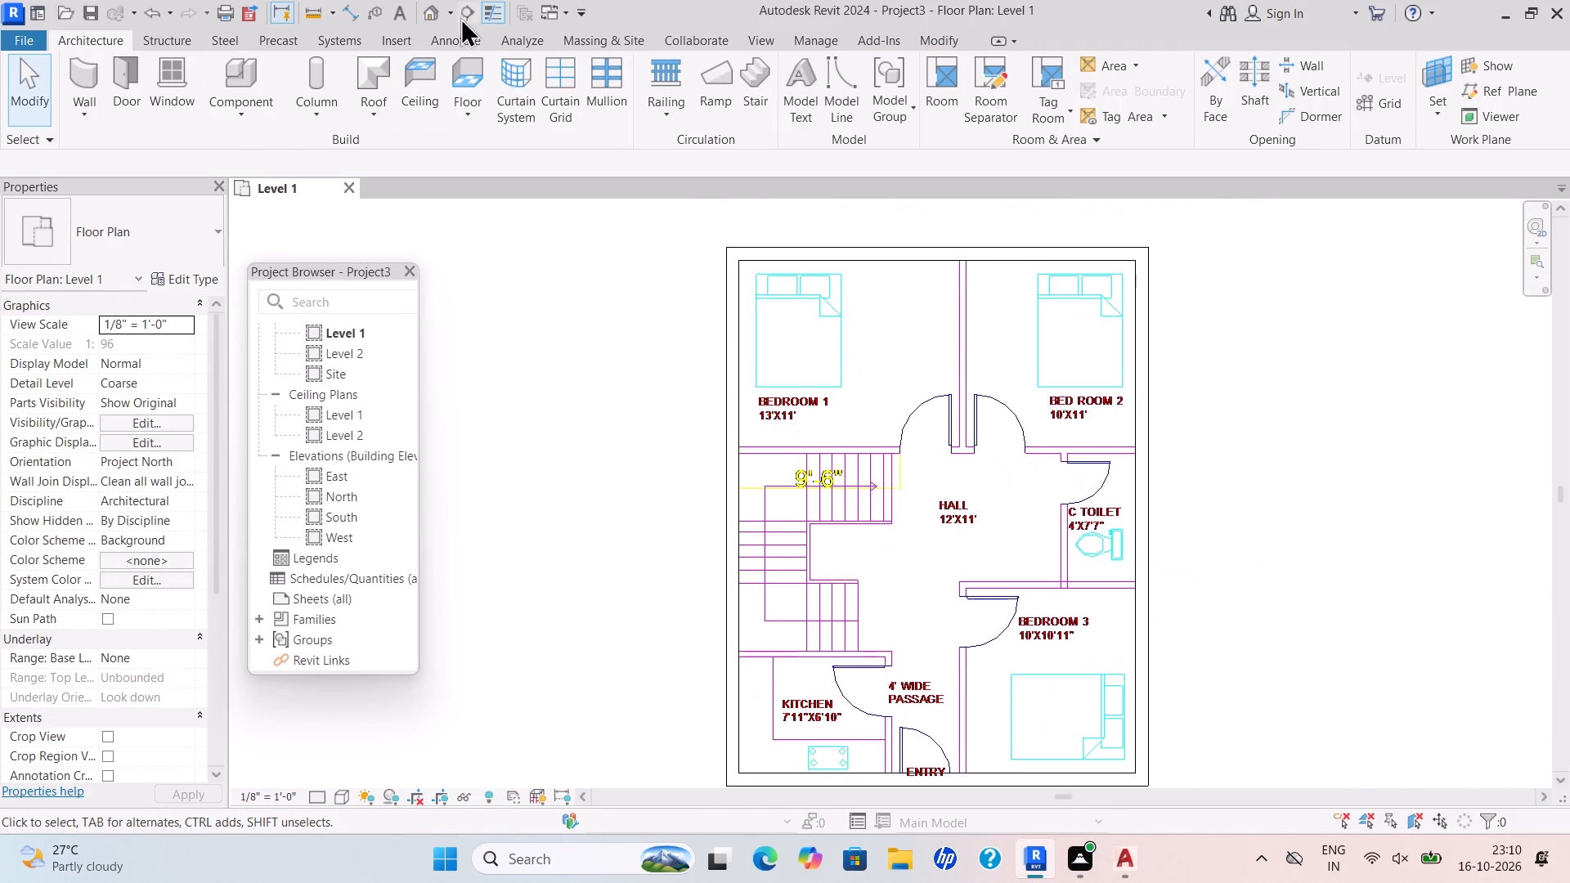
{"action": "left_click", "coordinate": [87, 95]}
{"action": "left_click", "coordinate": [136, 140]}
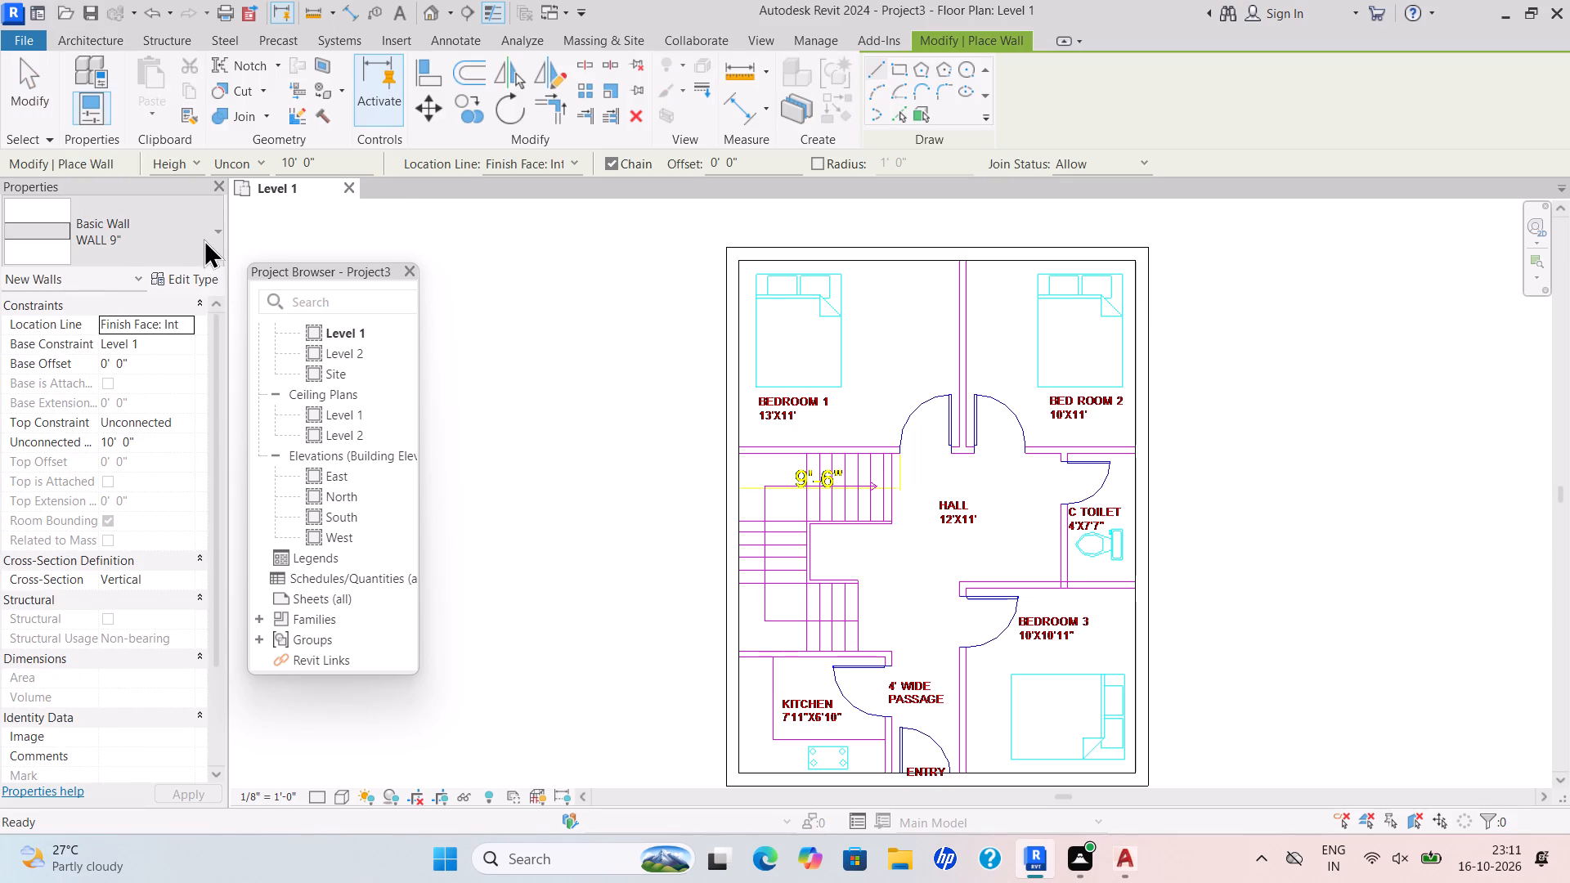
{"action": "left_click", "coordinate": [204, 239]}
{"action": "scroll", "coordinate": [158, 424], "scroll_direction": "up", "scroll_amount": 3}
{"action": "left_click", "coordinate": [126, 323]}
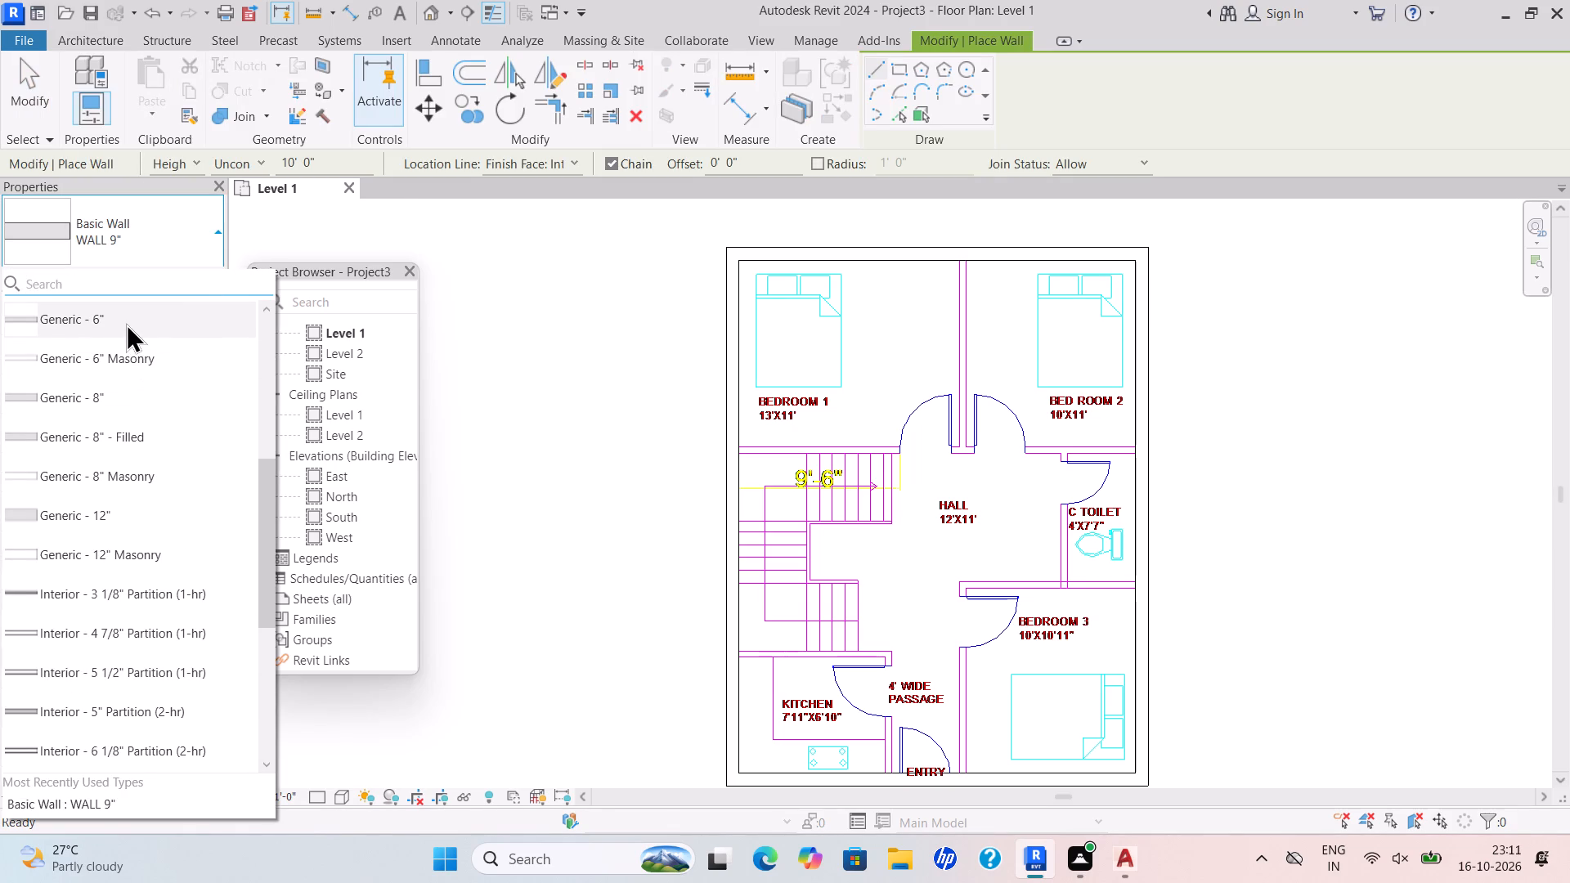
{"action": "left_click", "coordinate": [157, 276]}
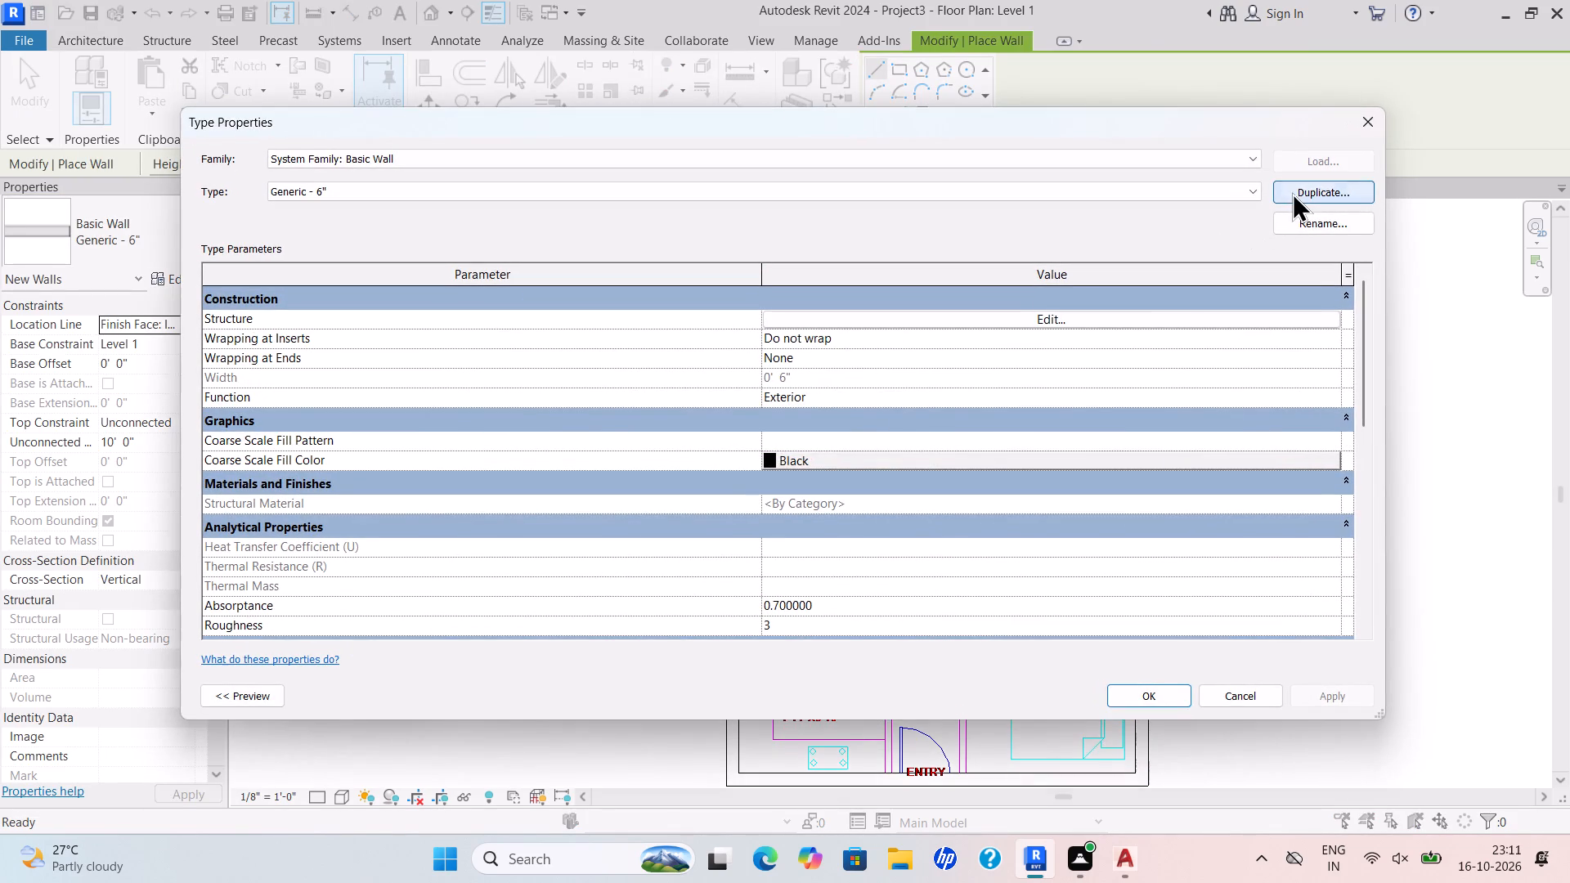
{"action": "left_click", "coordinate": [1292, 192]}
{"action": "key", "text": "BackSpace"}
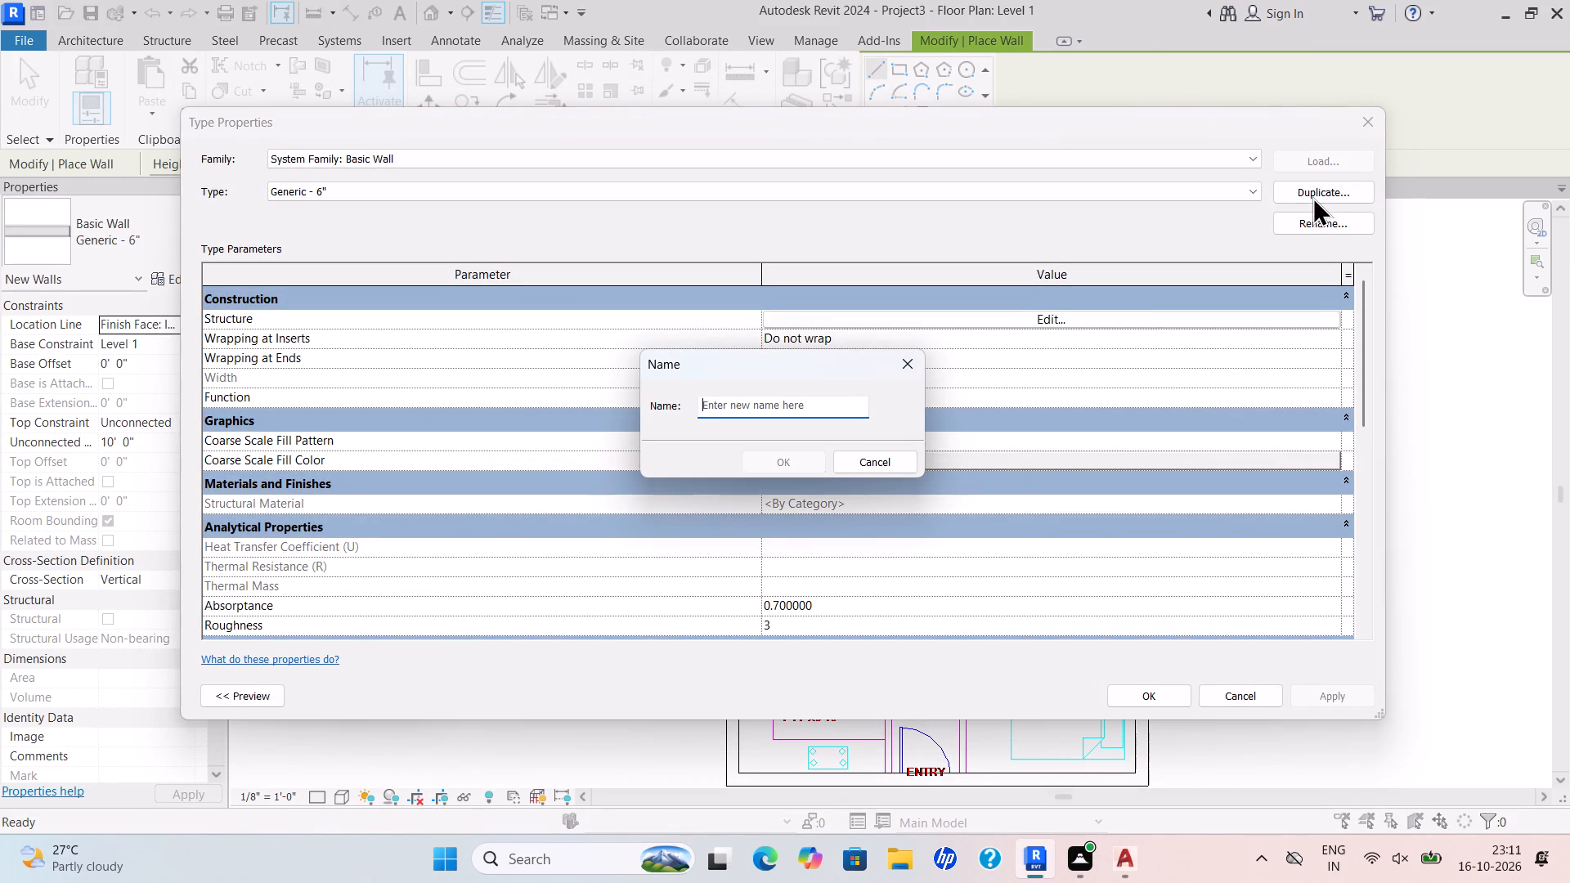
{"action": "type", "text": "WALL"}
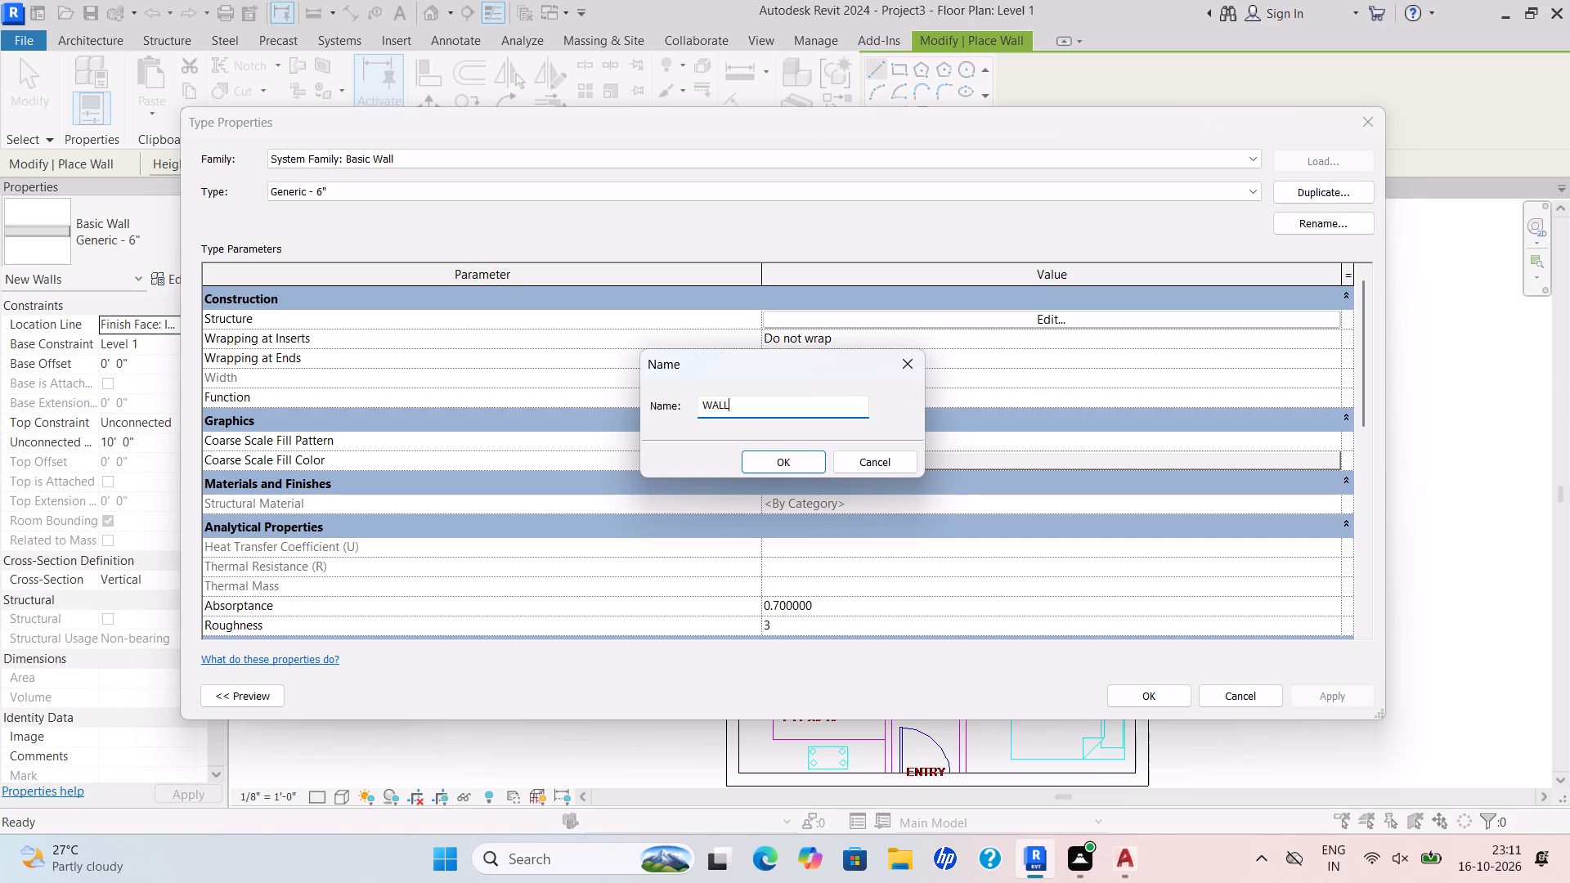
{"action": "key", "text": "space"}
{"action": "type", "text": "4.5\""}
{"action": "key", "text": "Return"}
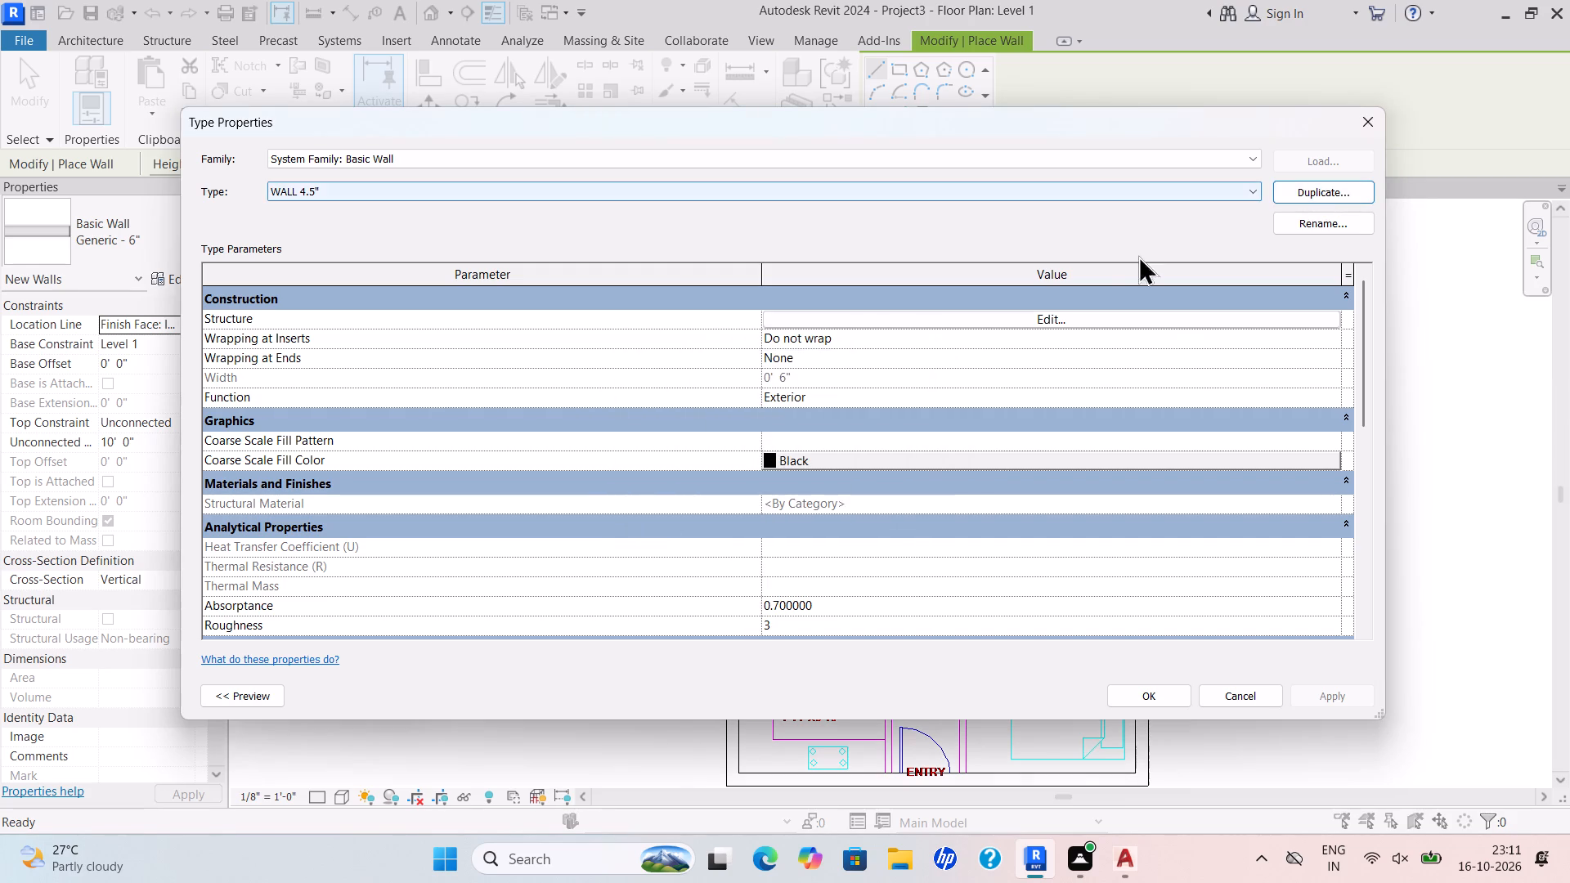
Set the WALL 4.5" type's structure layer thickness to 4.5" and accept the type properties.
{"action": "left_click", "coordinate": [1075, 316]}
{"action": "left_click_drag", "start_coordinate": [774, 324], "coordinate": [698, 324]}
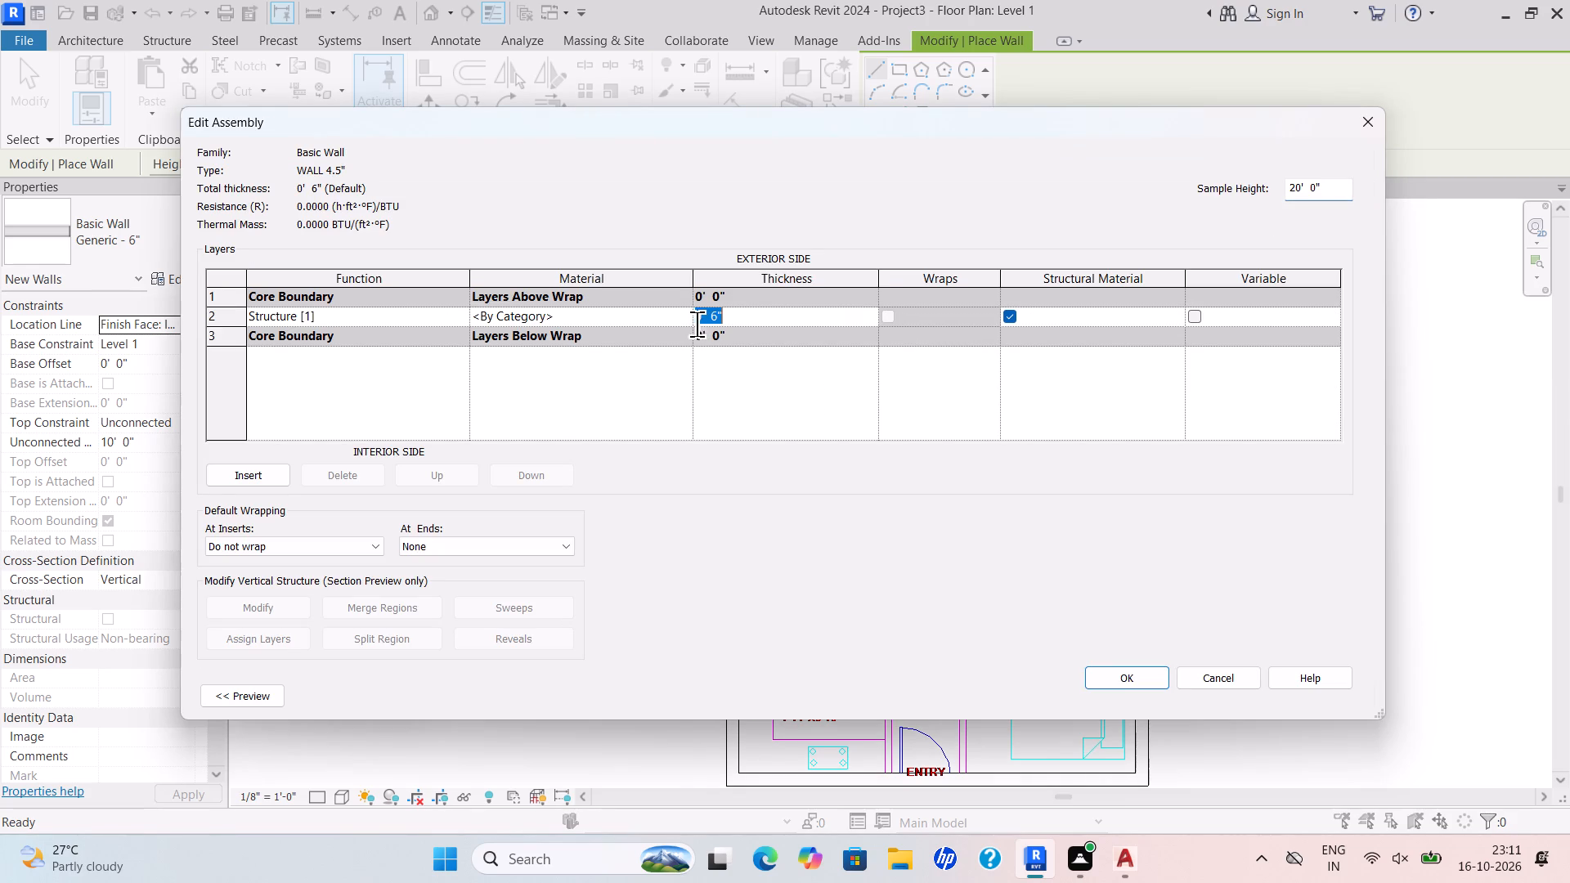
{"action": "key", "text": "BackSpace"}
{"action": "type", "text": "4.5\""}
{"action": "key", "text": "Return"}
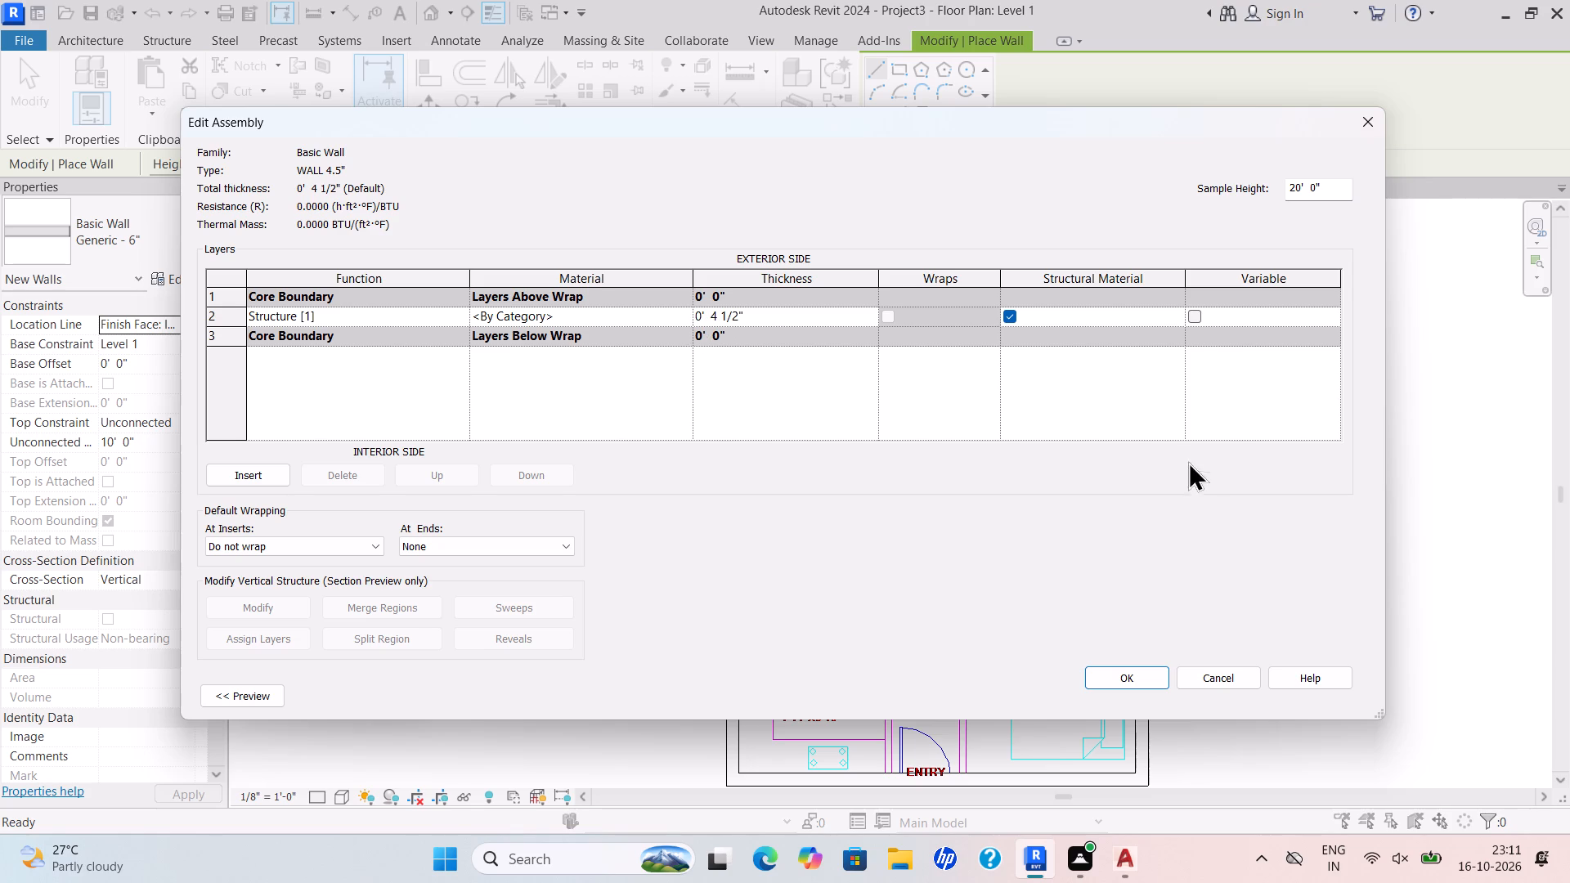
{"action": "left_click", "coordinate": [1142, 671]}
{"action": "left_click", "coordinate": [1337, 696]}
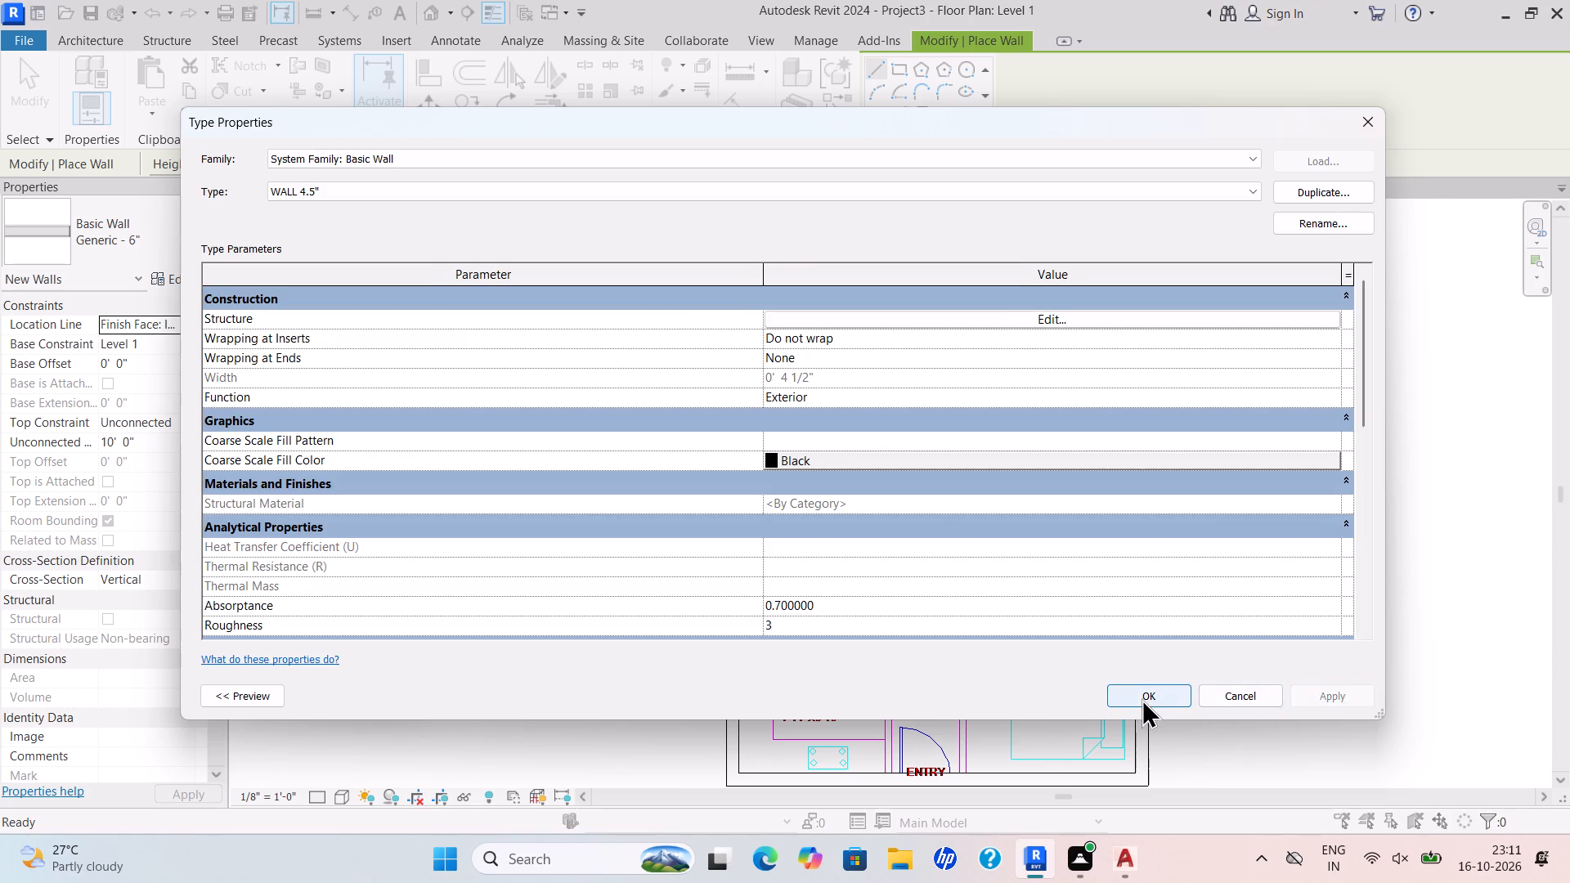
{"action": "left_click", "coordinate": [1142, 697]}
Draw the WALL 4.5" partition between Bedroom 1 and Bedroom 2, from the exterior wall's inner face to the hall-side wall line.
{"action": "scroll", "coordinate": [971, 228], "scroll_direction": "up", "scroll_amount": 4}
{"action": "scroll", "coordinate": [978, 305], "scroll_direction": "up", "scroll_amount": 2}
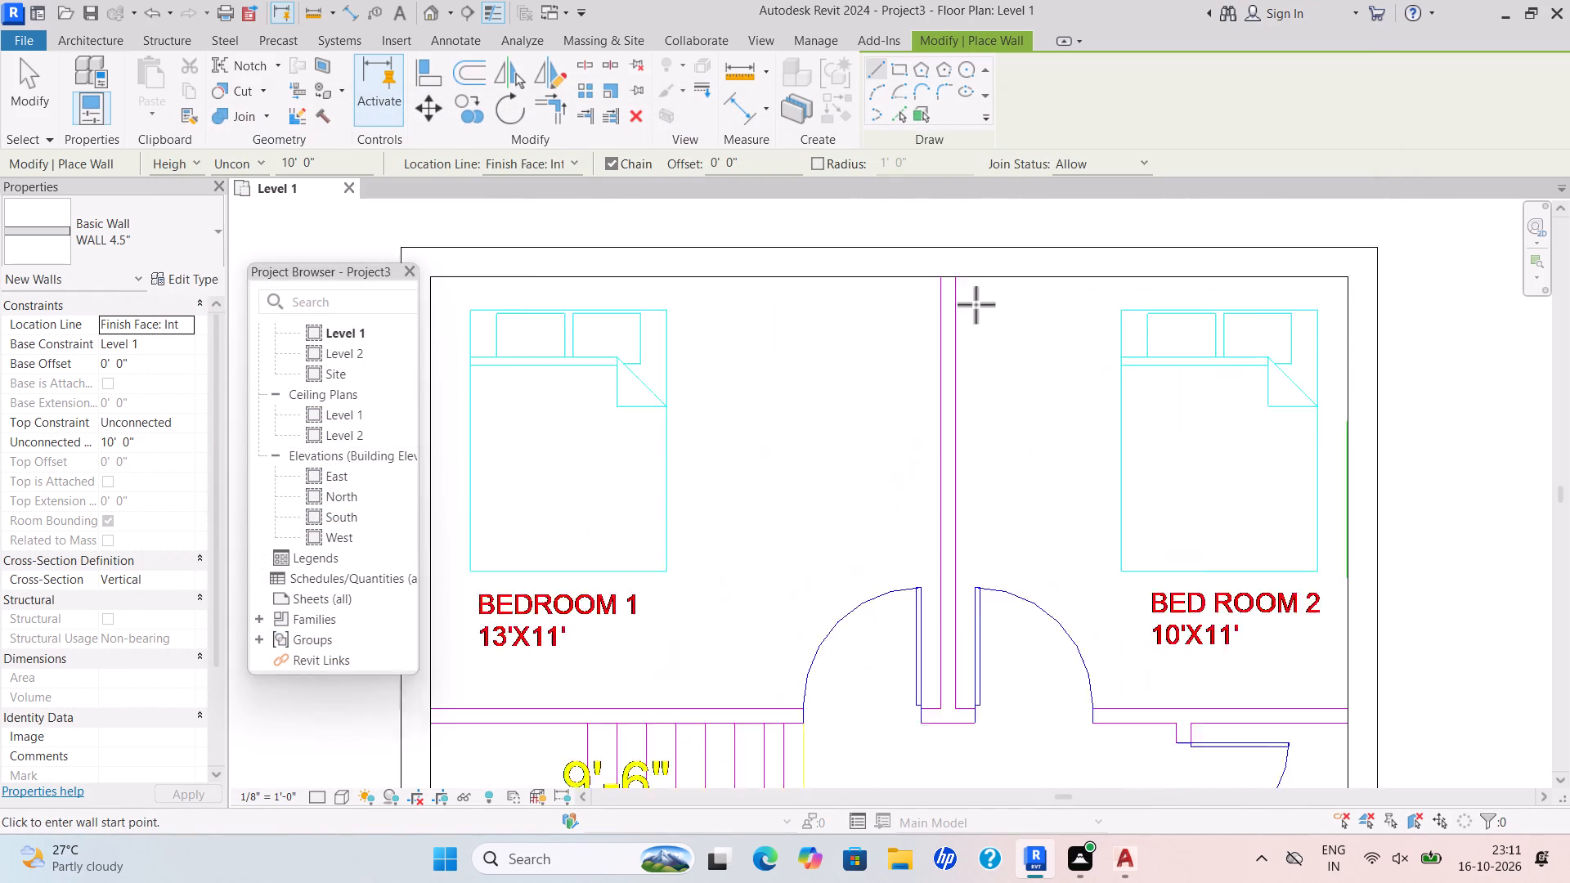
{"action": "scroll", "coordinate": [976, 304], "scroll_direction": "up", "scroll_amount": 1}
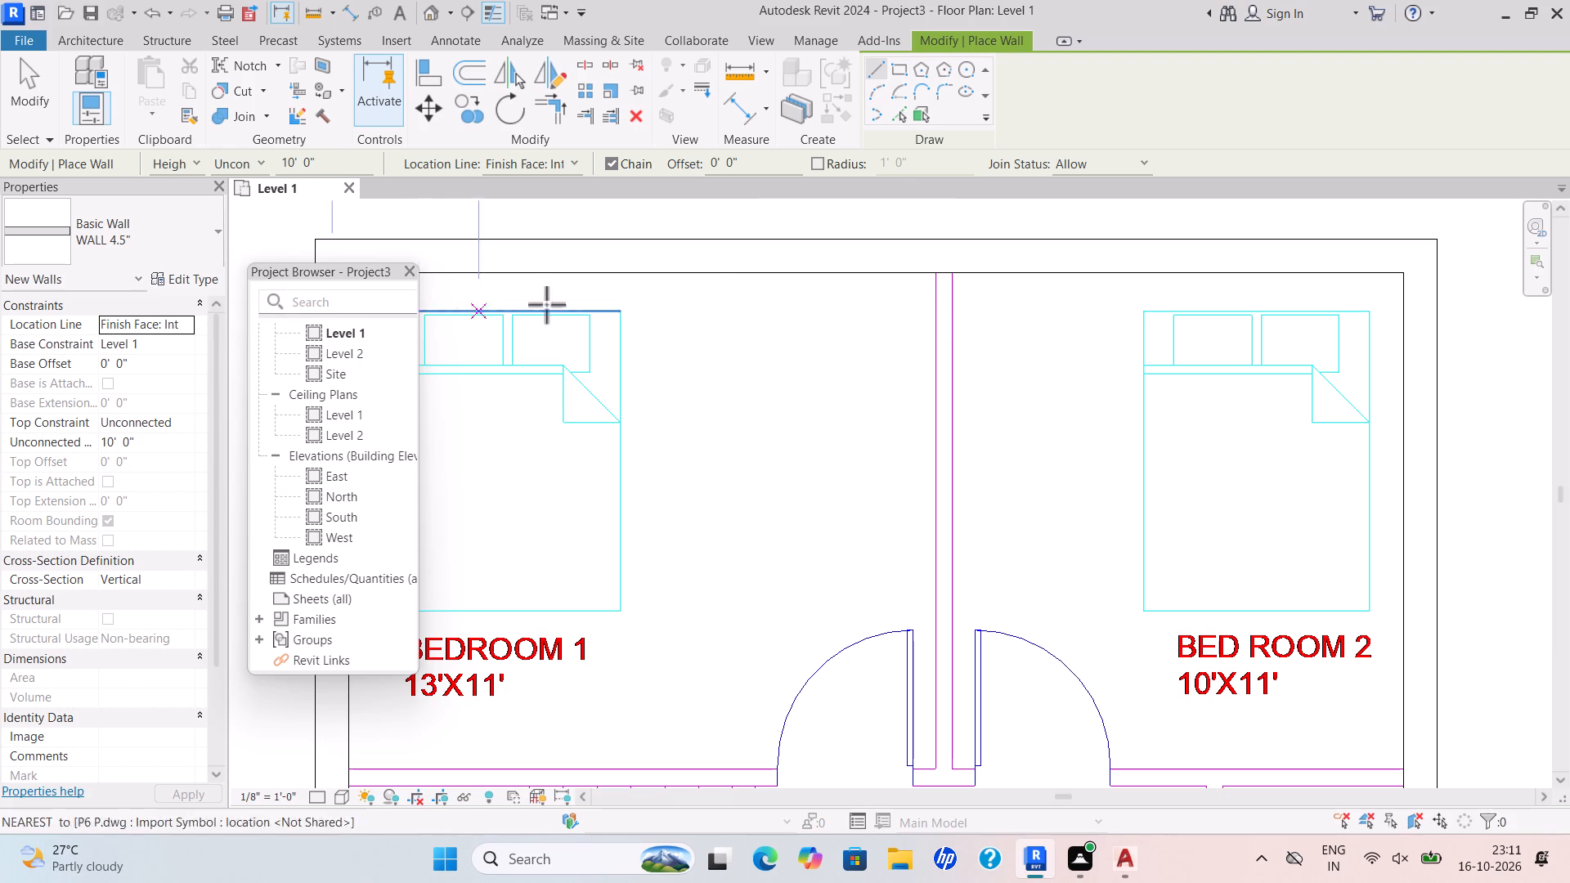
{"action": "left_click_drag", "start_coordinate": [958, 274], "coordinate": [957, 291]}
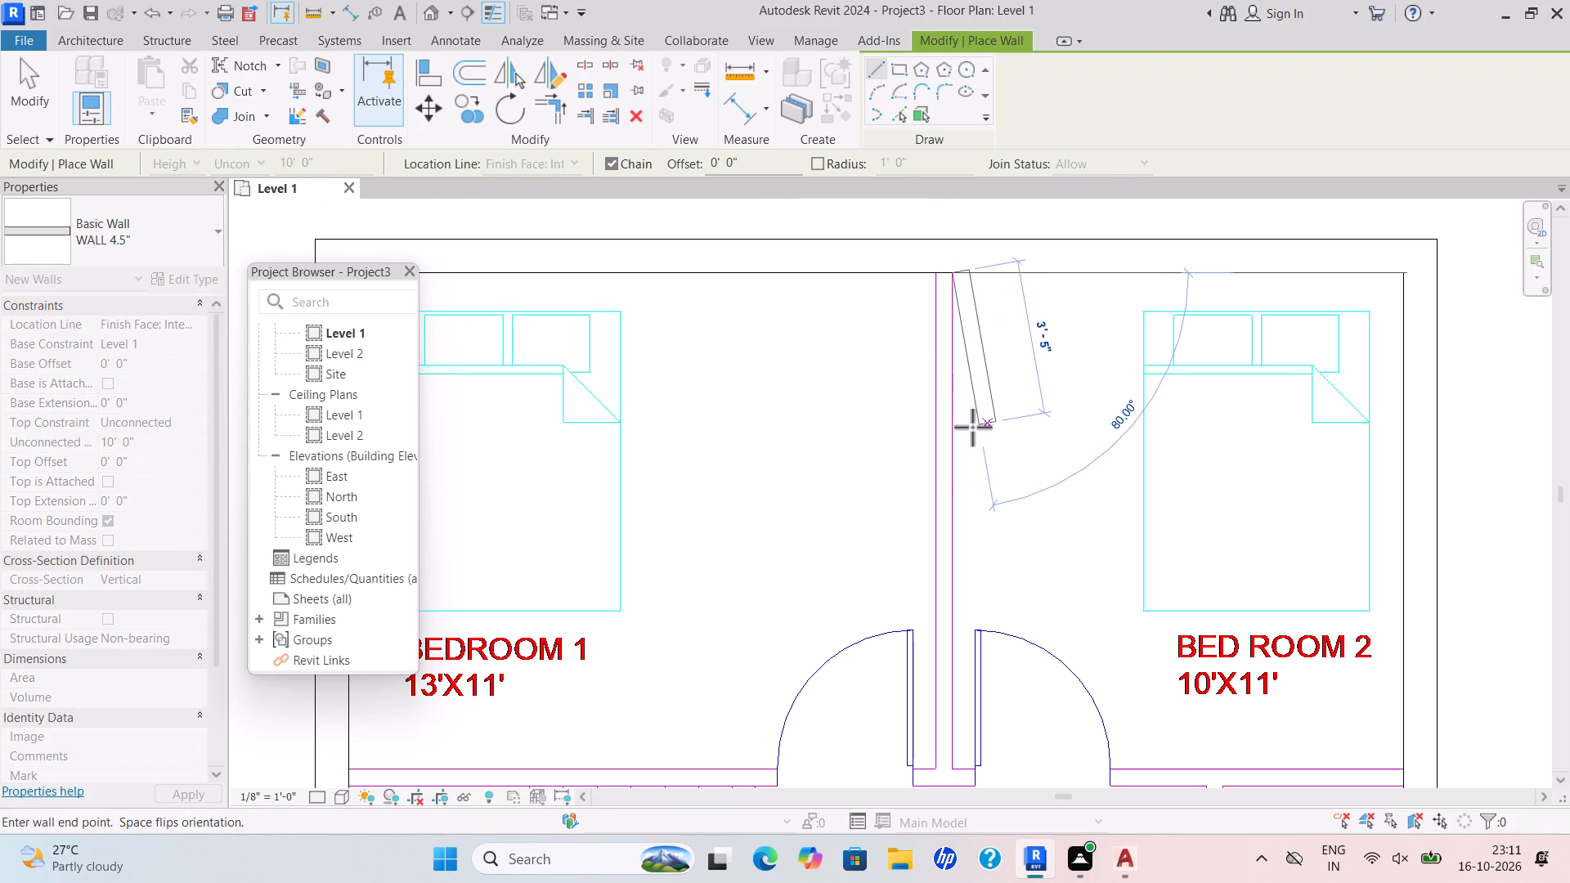
{"action": "key", "text": "space"}
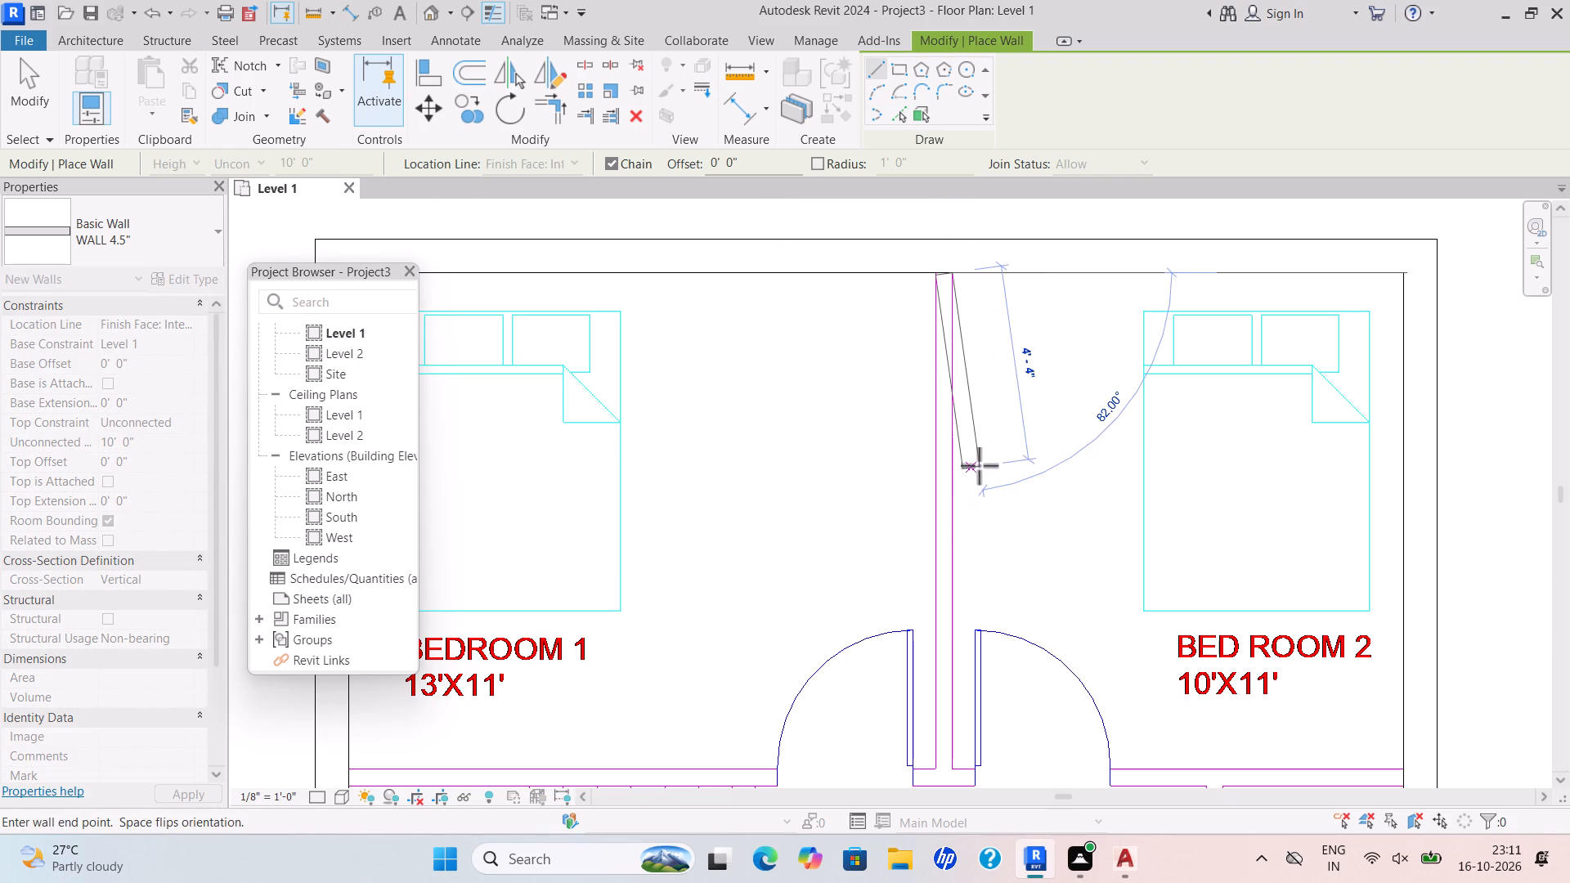
{"action": "scroll", "coordinate": [937, 458], "scroll_direction": "down", "scroll_amount": 3}
{"action": "middle_click_drag", "start_coordinate": [951, 396], "coordinate": [963, 228]}
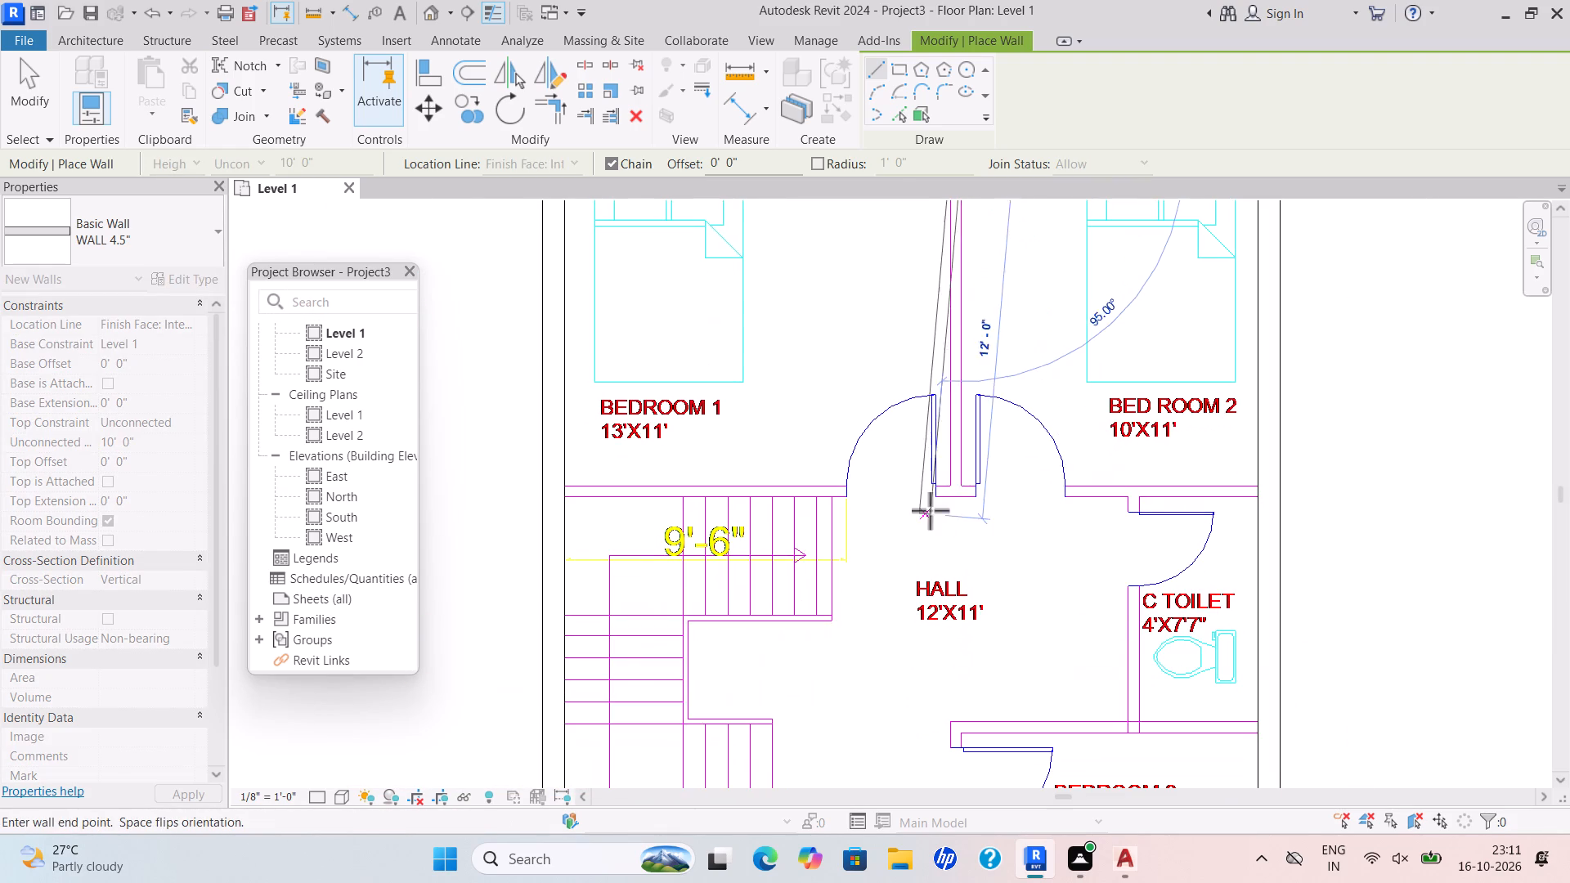
{"action": "scroll", "coordinate": [966, 491], "scroll_direction": "up", "scroll_amount": 5}
{"action": "left_click", "coordinate": [962, 484]}
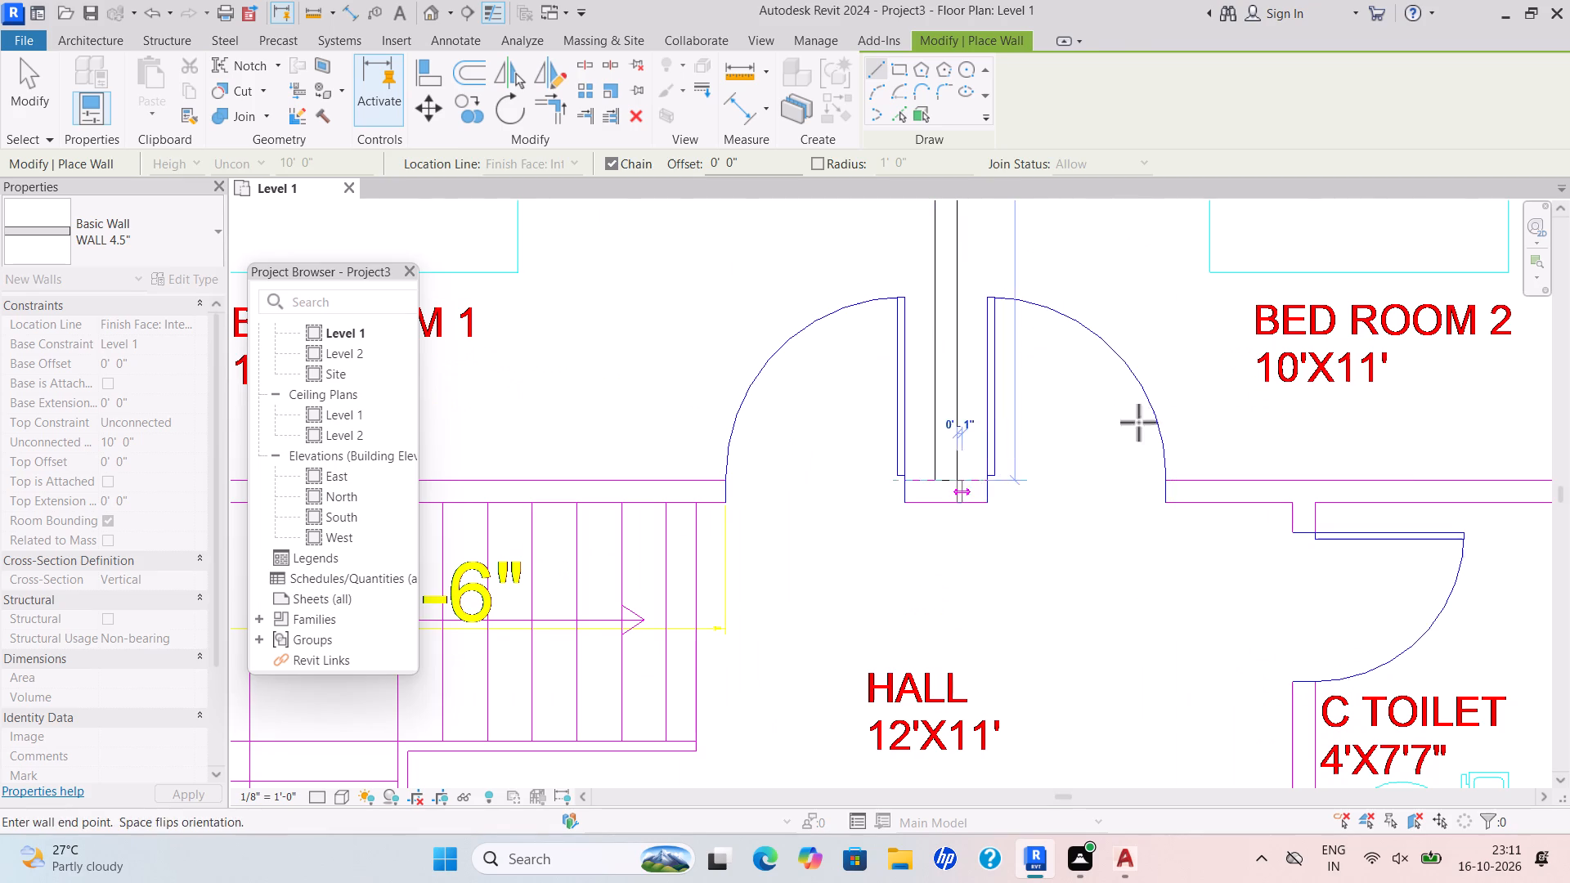
{"action": "key", "text": "Escape"}
Draw the cross wall below Bedroom 1 and Bedroom 2, from the stair-side exterior wall to the toilet-side exterior wall.
{"action": "scroll", "coordinate": [895, 440], "scroll_direction": "down", "scroll_amount": 5}
{"action": "middle_click_drag", "start_coordinate": [890, 462], "coordinate": [904, 472]}
{"action": "scroll", "coordinate": [618, 500], "scroll_direction": "up", "scroll_amount": 4}
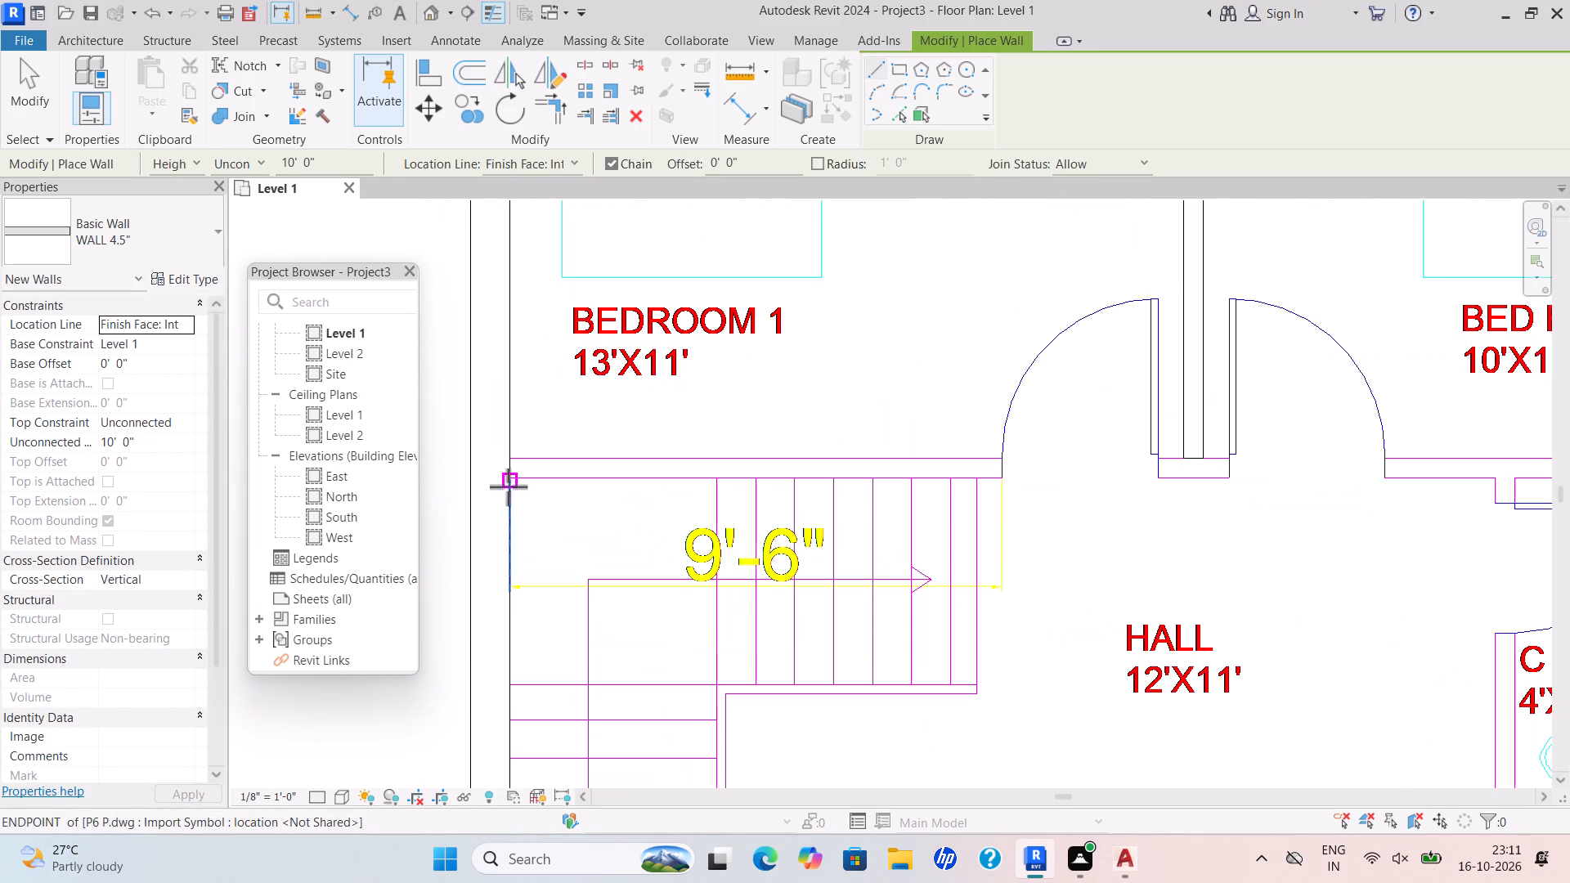
{"action": "scroll", "coordinate": [509, 477], "scroll_direction": "up", "scroll_amount": 4}
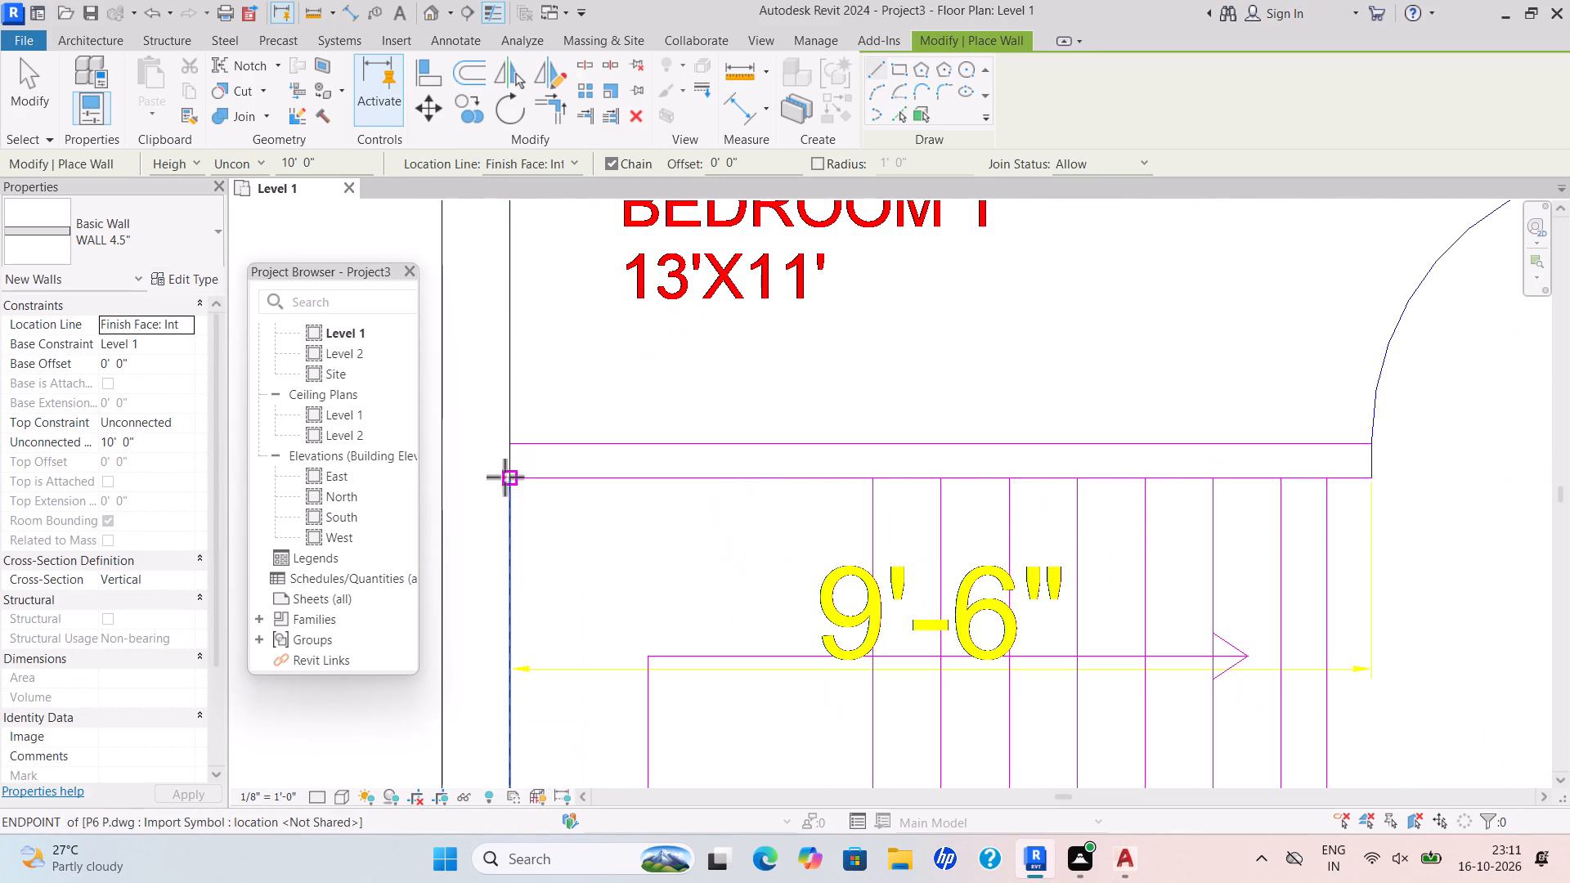
{"action": "left_click_drag", "start_coordinate": [505, 477], "coordinate": [519, 476]}
{"action": "scroll", "coordinate": [1211, 464], "scroll_direction": "down", "scroll_amount": 2}
{"action": "middle_click_drag", "start_coordinate": [1212, 464], "coordinate": [1210, 462]}
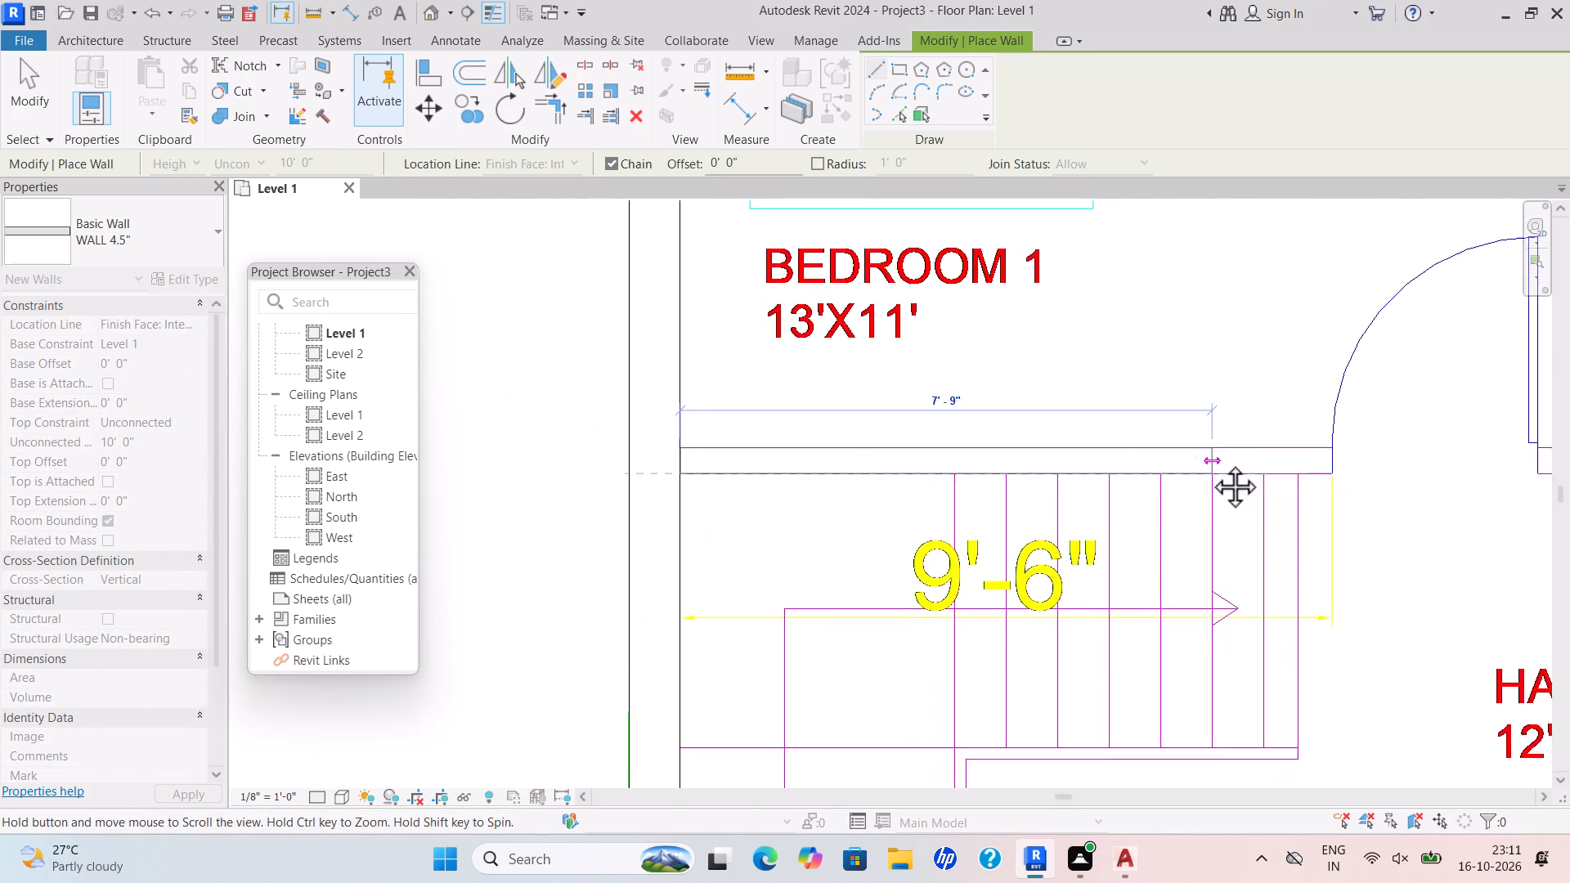
{"action": "scroll", "coordinate": [1210, 462], "scroll_direction": "down", "scroll_amount": 1}
{"action": "middle_click_drag", "start_coordinate": [1210, 462], "coordinate": [359, 434]}
{"action": "scroll", "coordinate": [1281, 423], "scroll_direction": "up", "scroll_amount": 2}
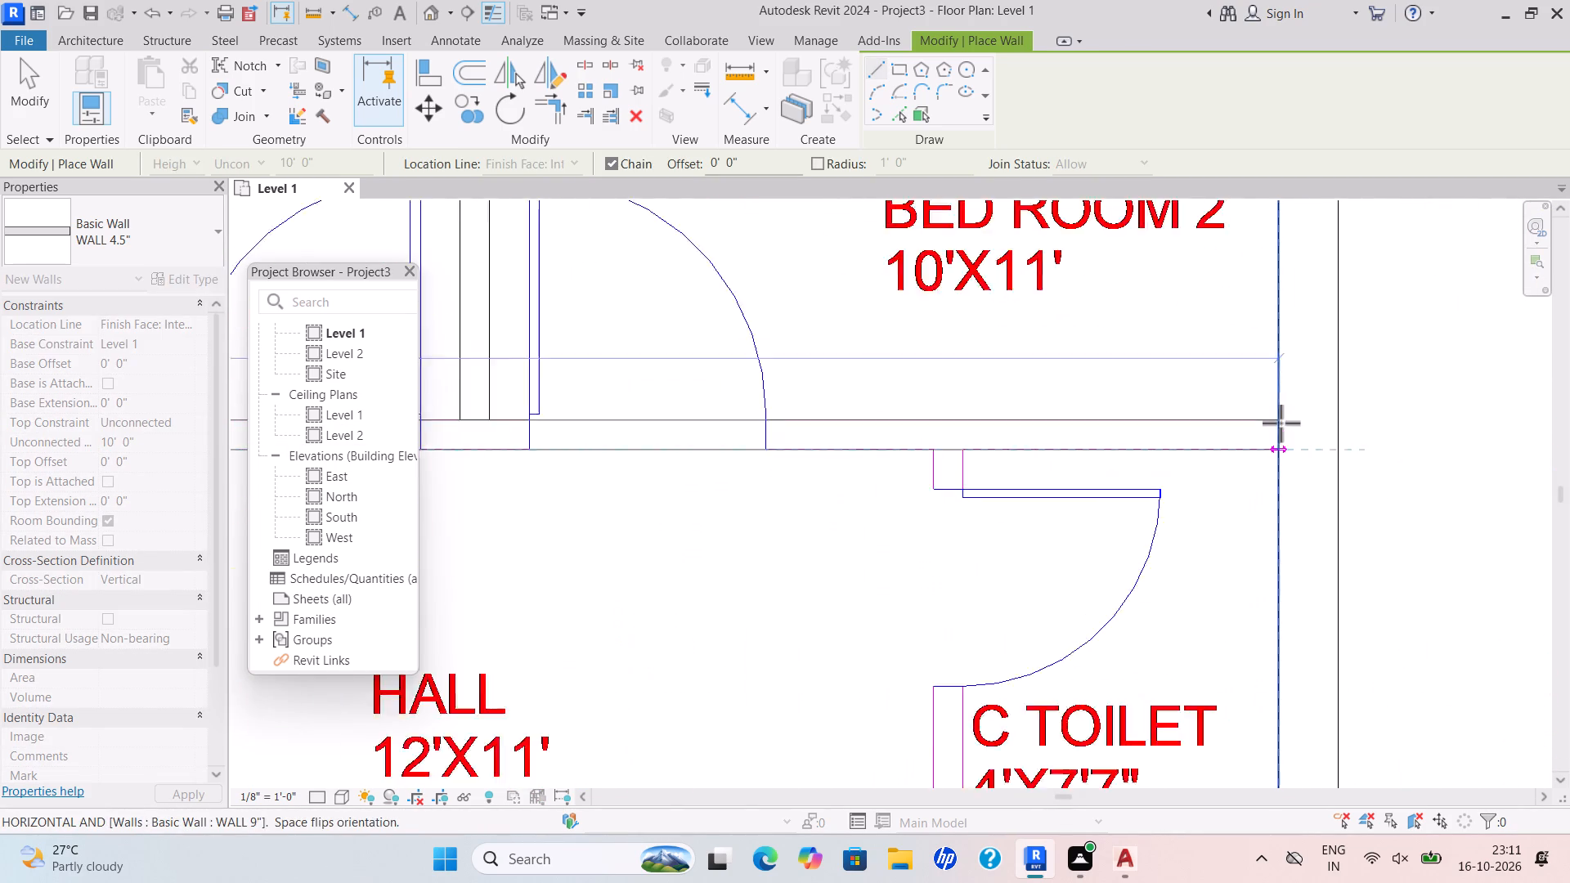
{"action": "scroll", "coordinate": [1281, 423], "scroll_direction": "up", "scroll_amount": 3}
{"action": "left_click", "coordinate": [1280, 429]}
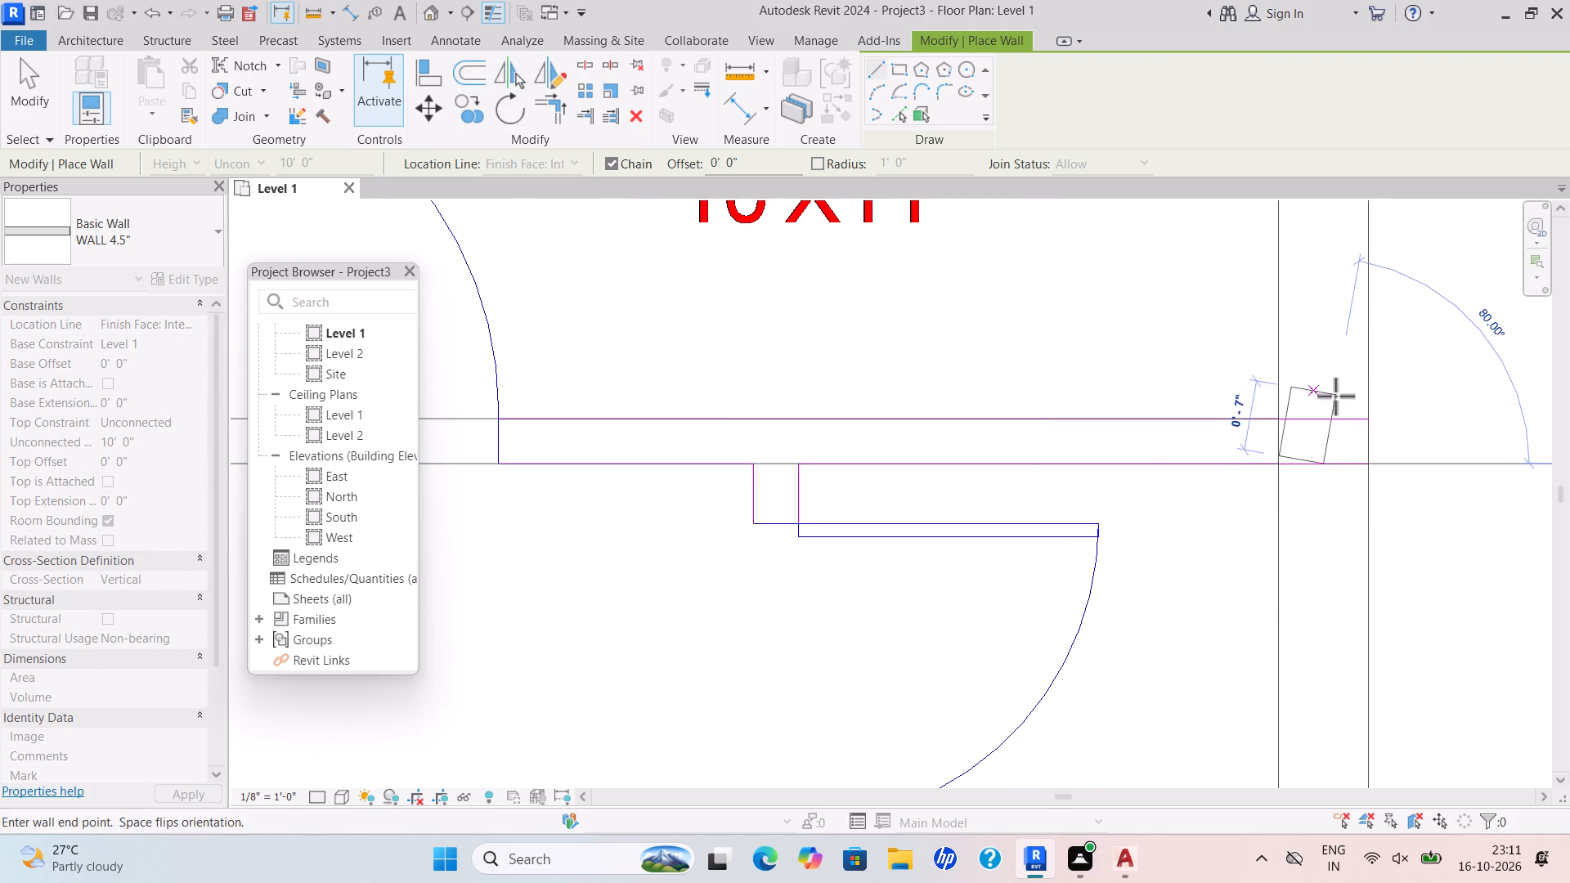
{"action": "key", "text": "Escape"}
Draw the wall between the hall and the C Toilet, from the bedroom cross wall to the Bedroom 3 wall line.
{"action": "scroll", "coordinate": [819, 482], "scroll_direction": "down", "scroll_amount": 2}
{"action": "middle_click_drag", "start_coordinate": [819, 483], "coordinate": [844, 472]}
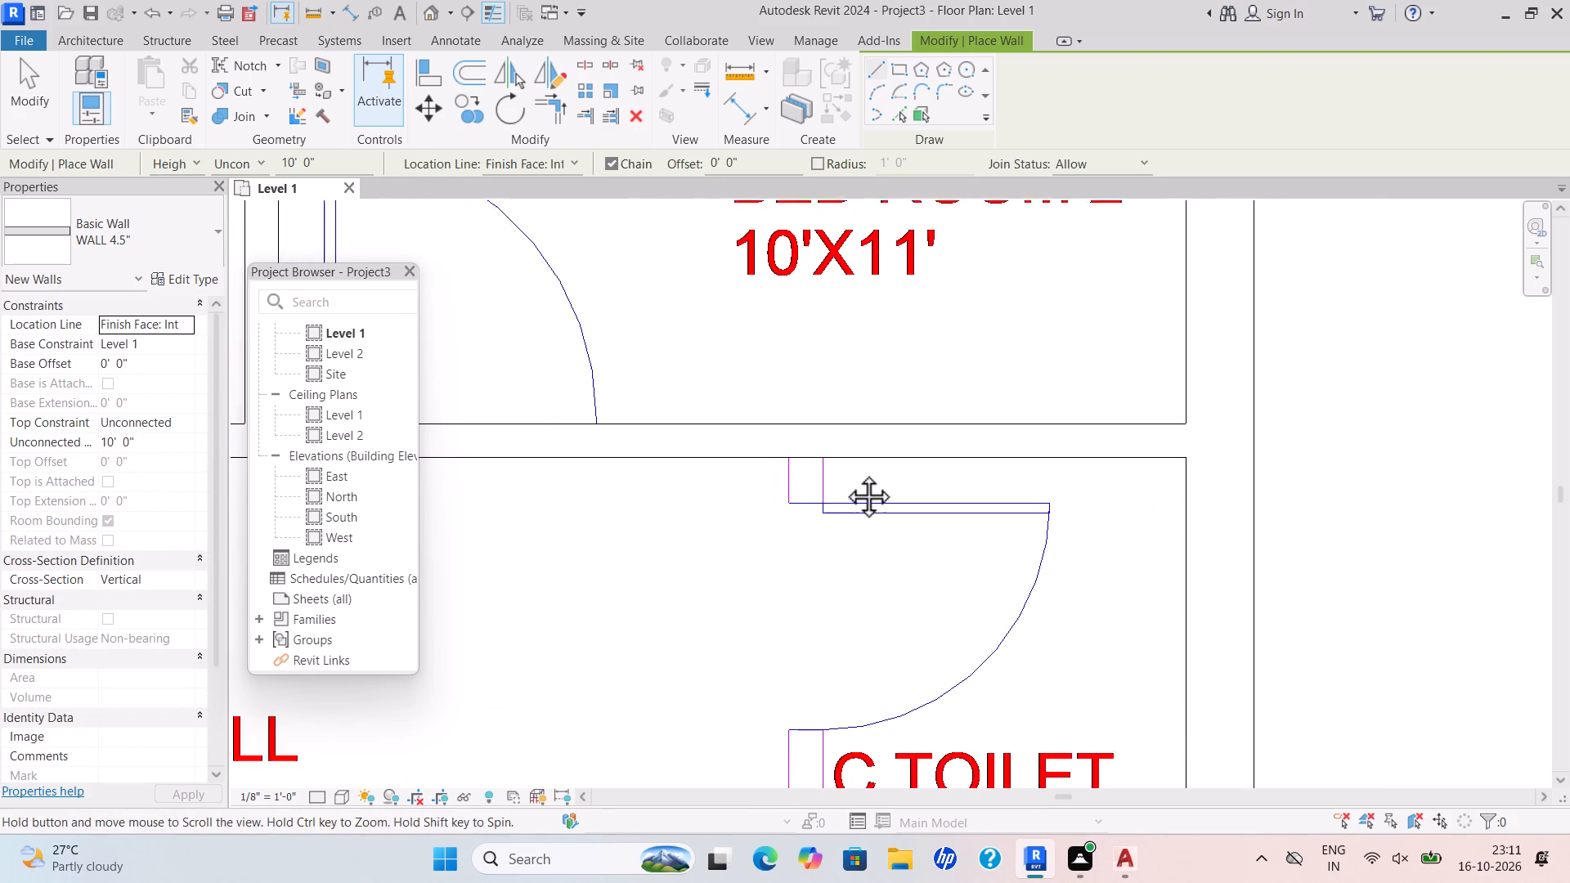
{"action": "middle_click_drag", "start_coordinate": [844, 472], "coordinate": [855, 469]}
{"action": "middle_click_drag", "start_coordinate": [877, 451], "coordinate": [1049, 444]}
{"action": "scroll", "coordinate": [949, 460], "scroll_direction": "down", "scroll_amount": 3}
{"action": "scroll", "coordinate": [1015, 449], "scroll_direction": "down", "scroll_amount": 3}
{"action": "middle_click_drag", "start_coordinate": [1020, 450], "coordinate": [1076, 445]}
{"action": "middle_click_drag", "start_coordinate": [648, 433], "coordinate": [886, 440]}
{"action": "scroll", "coordinate": [804, 440], "scroll_direction": "down", "scroll_amount": 1}
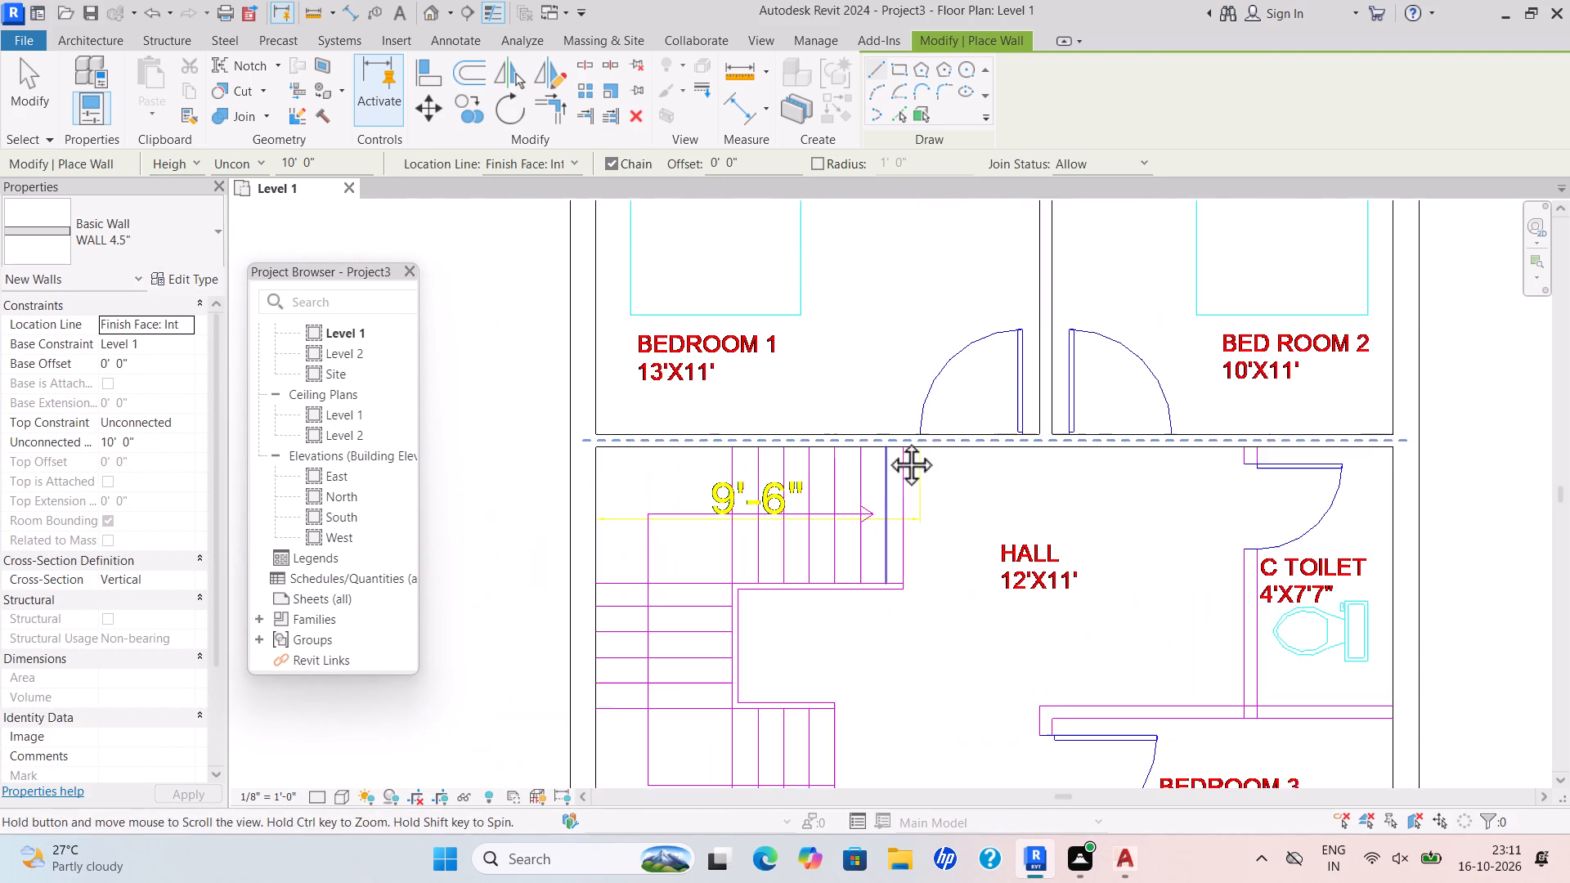
{"action": "middle_click_drag", "start_coordinate": [886, 440], "coordinate": [886, 440]}
{"action": "middle_click_drag", "start_coordinate": [1048, 440], "coordinate": [666, 380]}
{"action": "scroll", "coordinate": [901, 387], "scroll_direction": "up", "scroll_amount": 4}
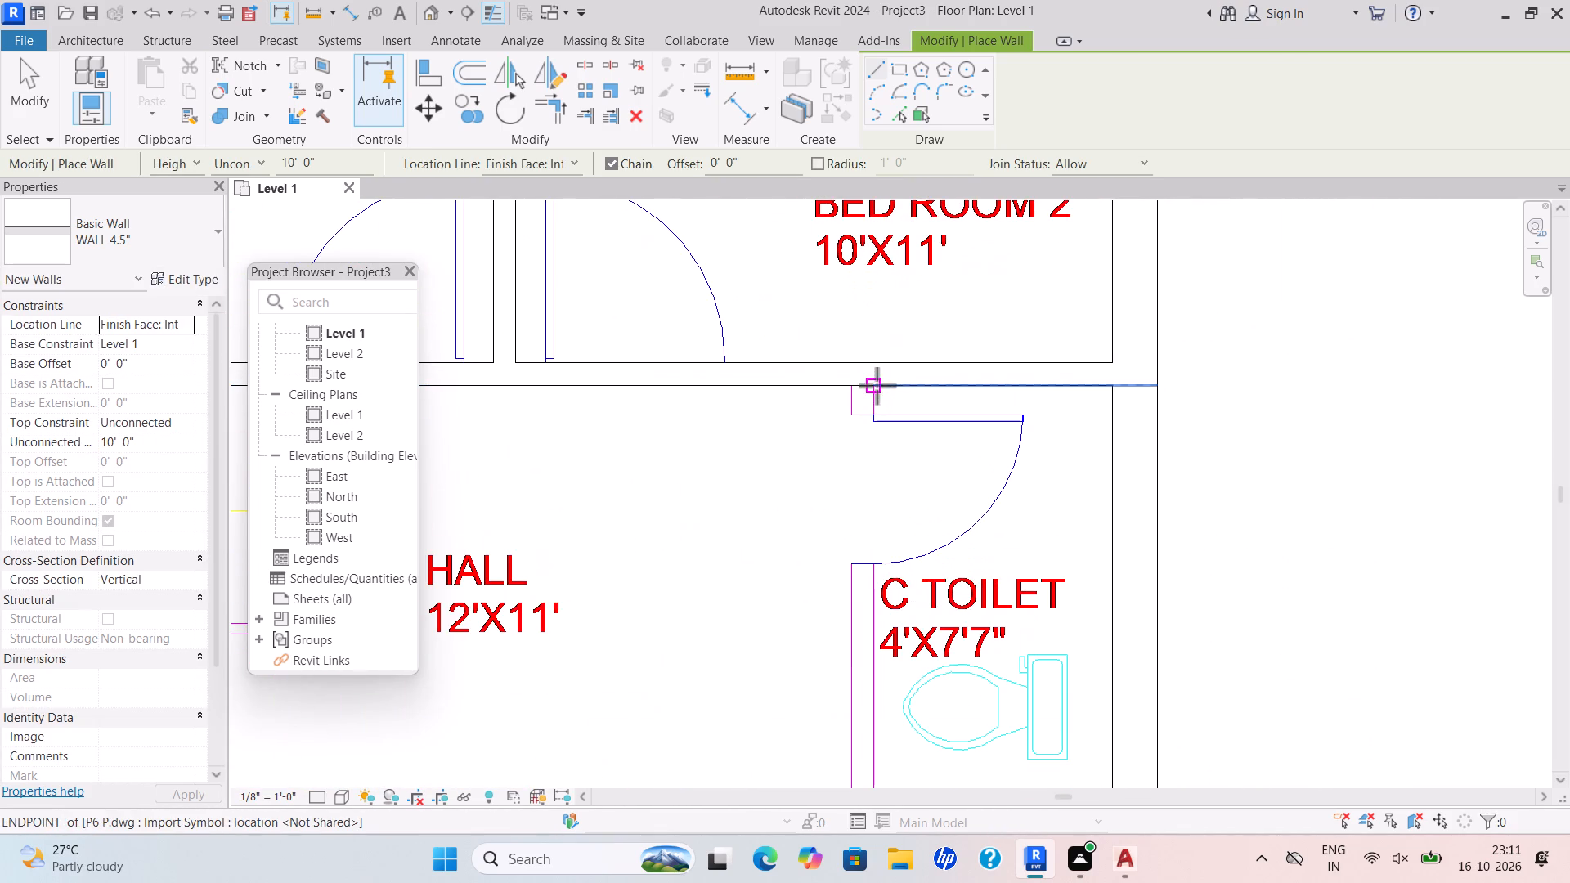
{"action": "left_click_drag", "start_coordinate": [877, 385], "coordinate": [877, 406]}
{"action": "key", "text": "space"}
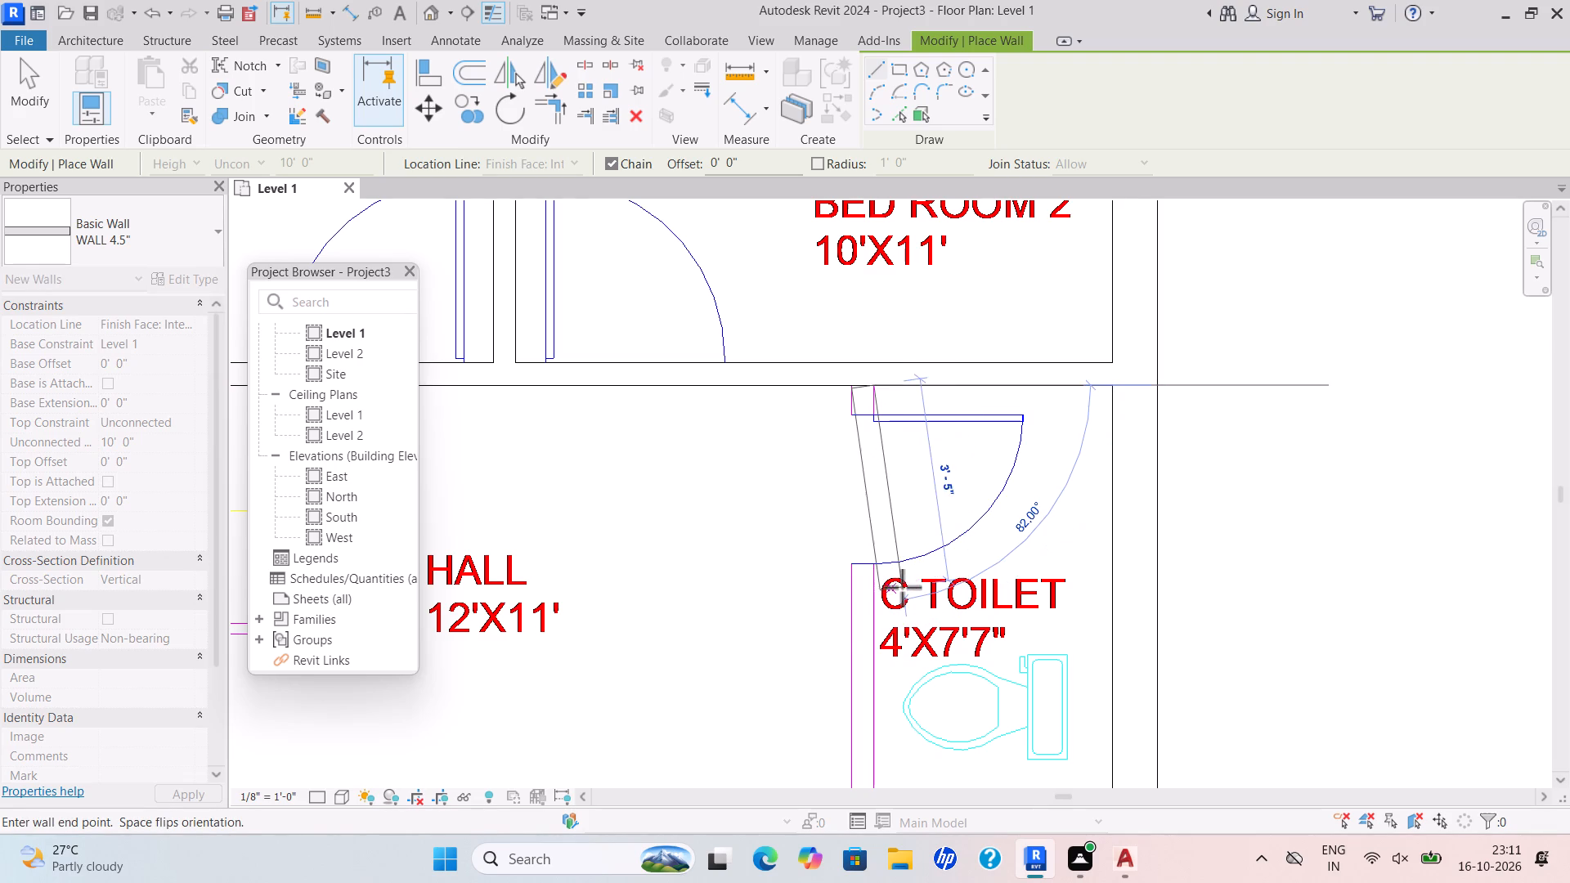
{"action": "scroll", "coordinate": [878, 661], "scroll_direction": "down", "scroll_amount": 4}
{"action": "middle_click_drag", "start_coordinate": [874, 662], "coordinate": [864, 413]}
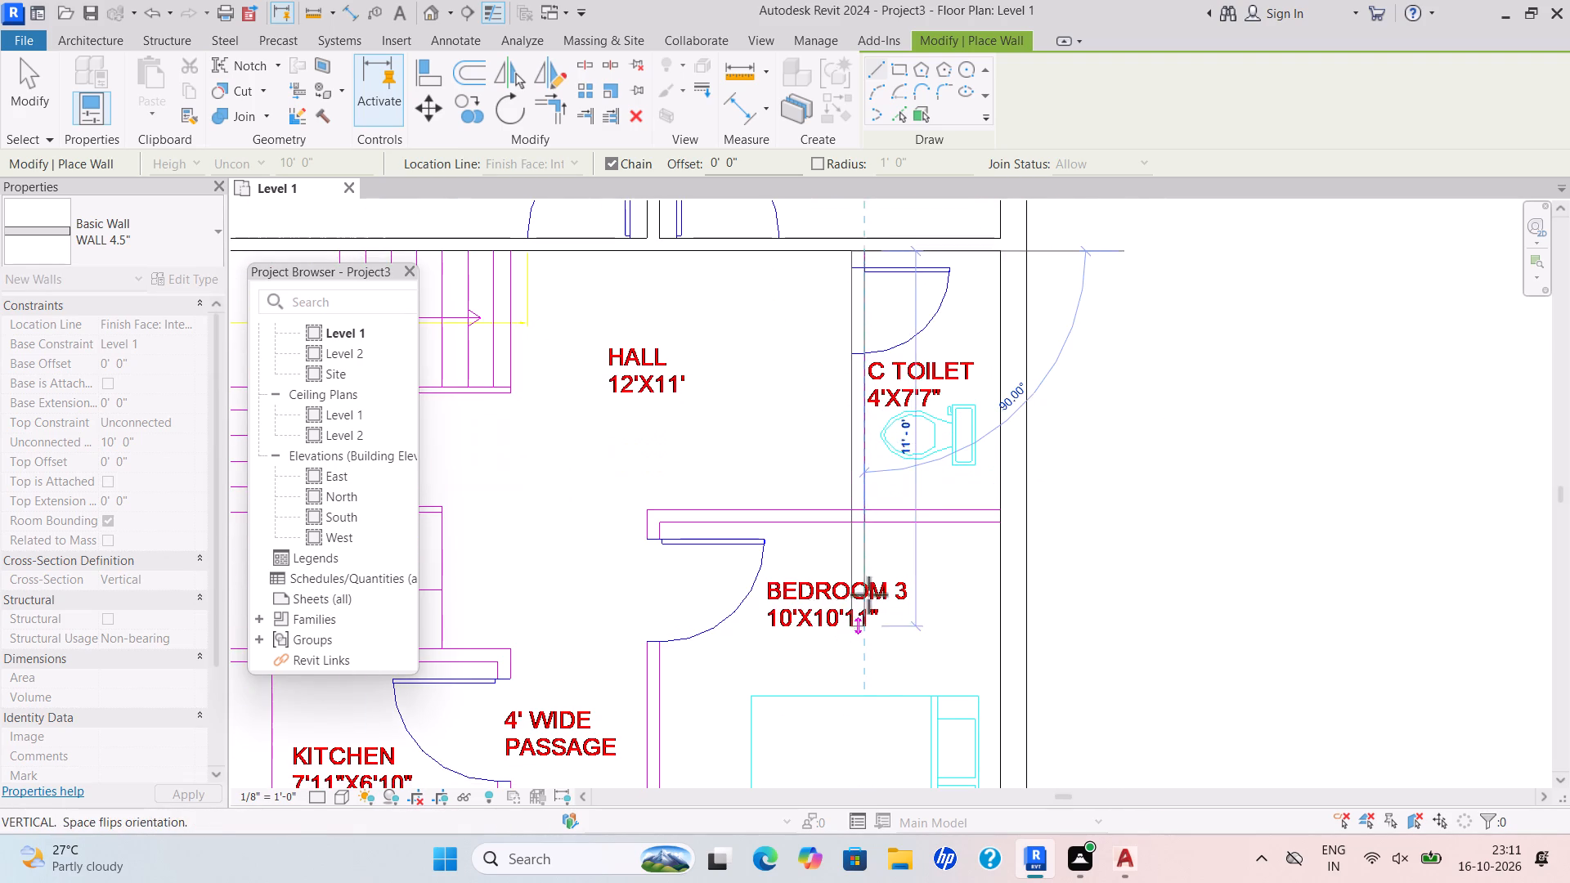
{"action": "scroll", "coordinate": [848, 508], "scroll_direction": "up", "scroll_amount": 10}
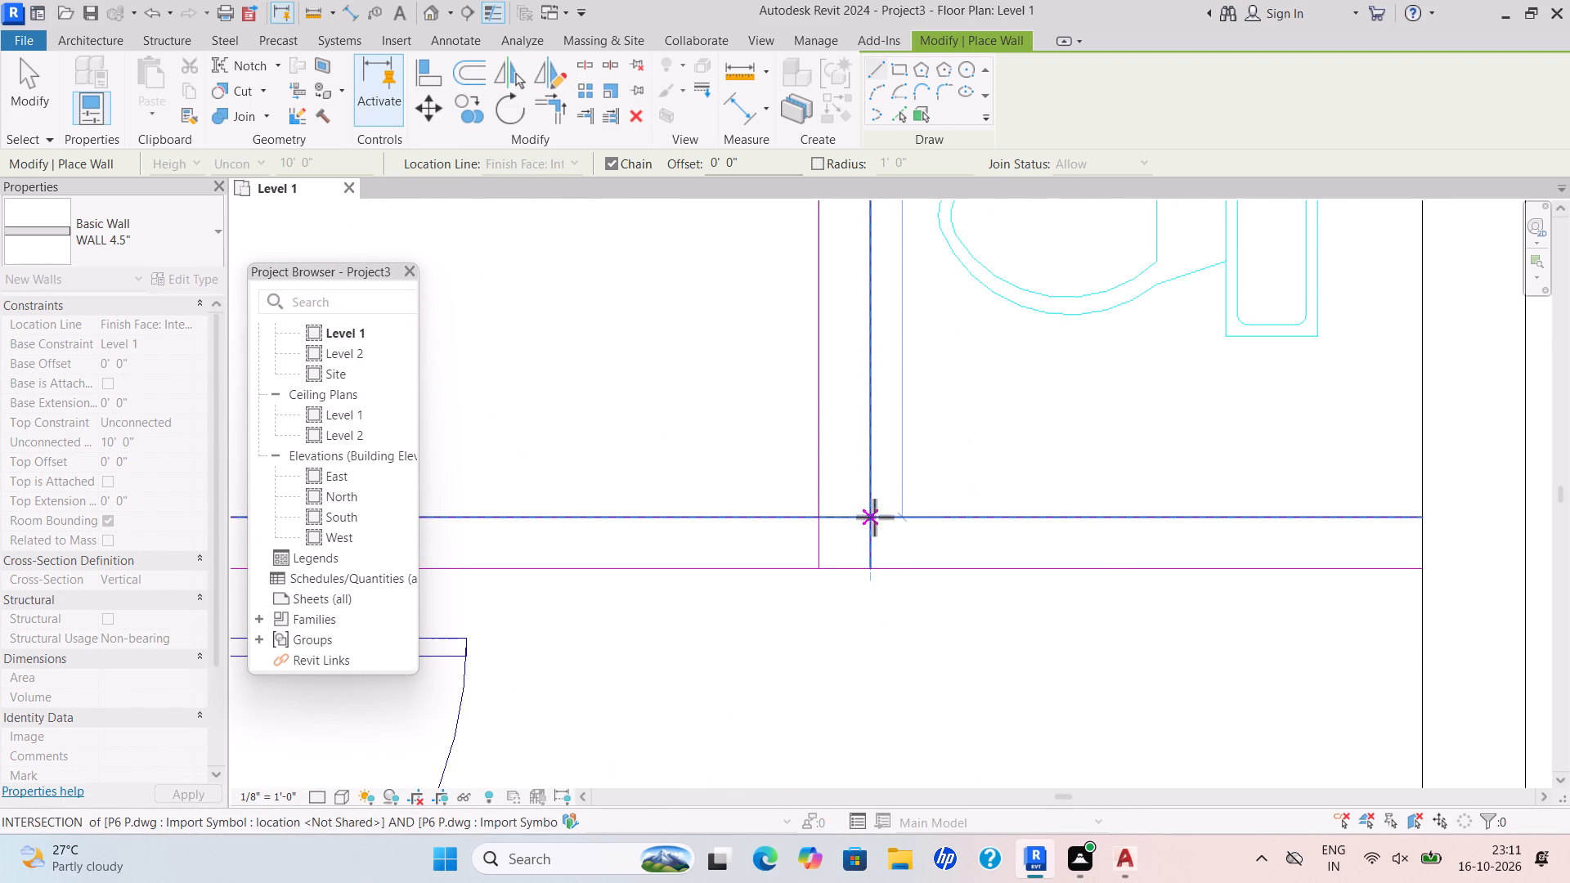
{"action": "left_click", "coordinate": [875, 515]}
{"action": "key", "text": "Escape"}
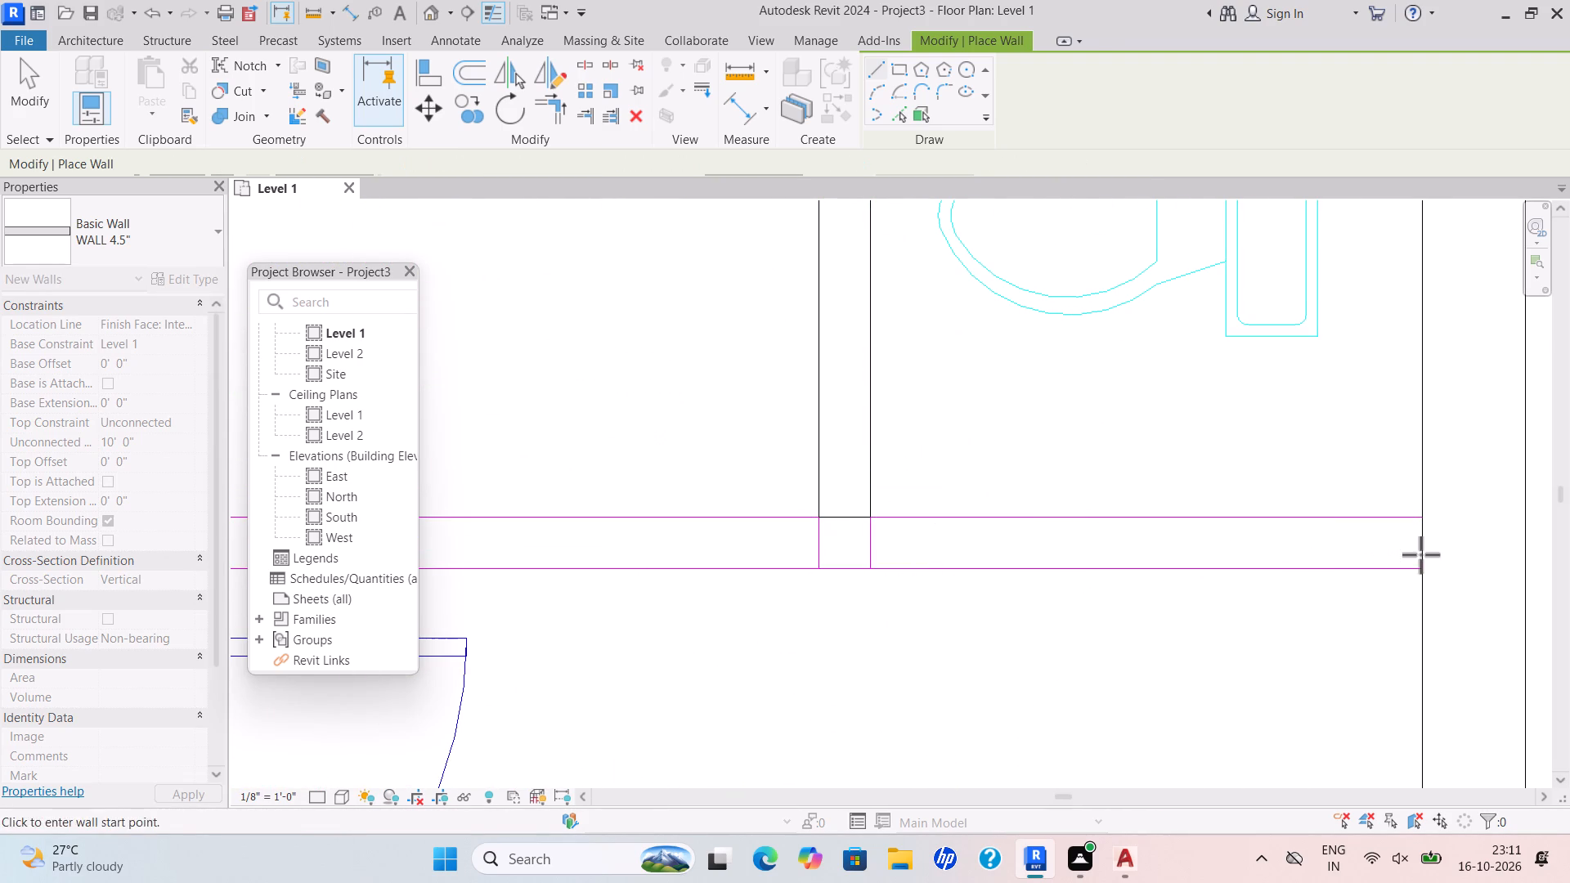
Draw the wall between the toilet and Bedroom 3 from the exterior wall to Bedroom 3's hall-side corner, about 10'-4 1/2" long.
{"action": "left_click_drag", "start_coordinate": [1429, 562], "coordinate": [1415, 567]}
{"action": "key", "text": "space"}
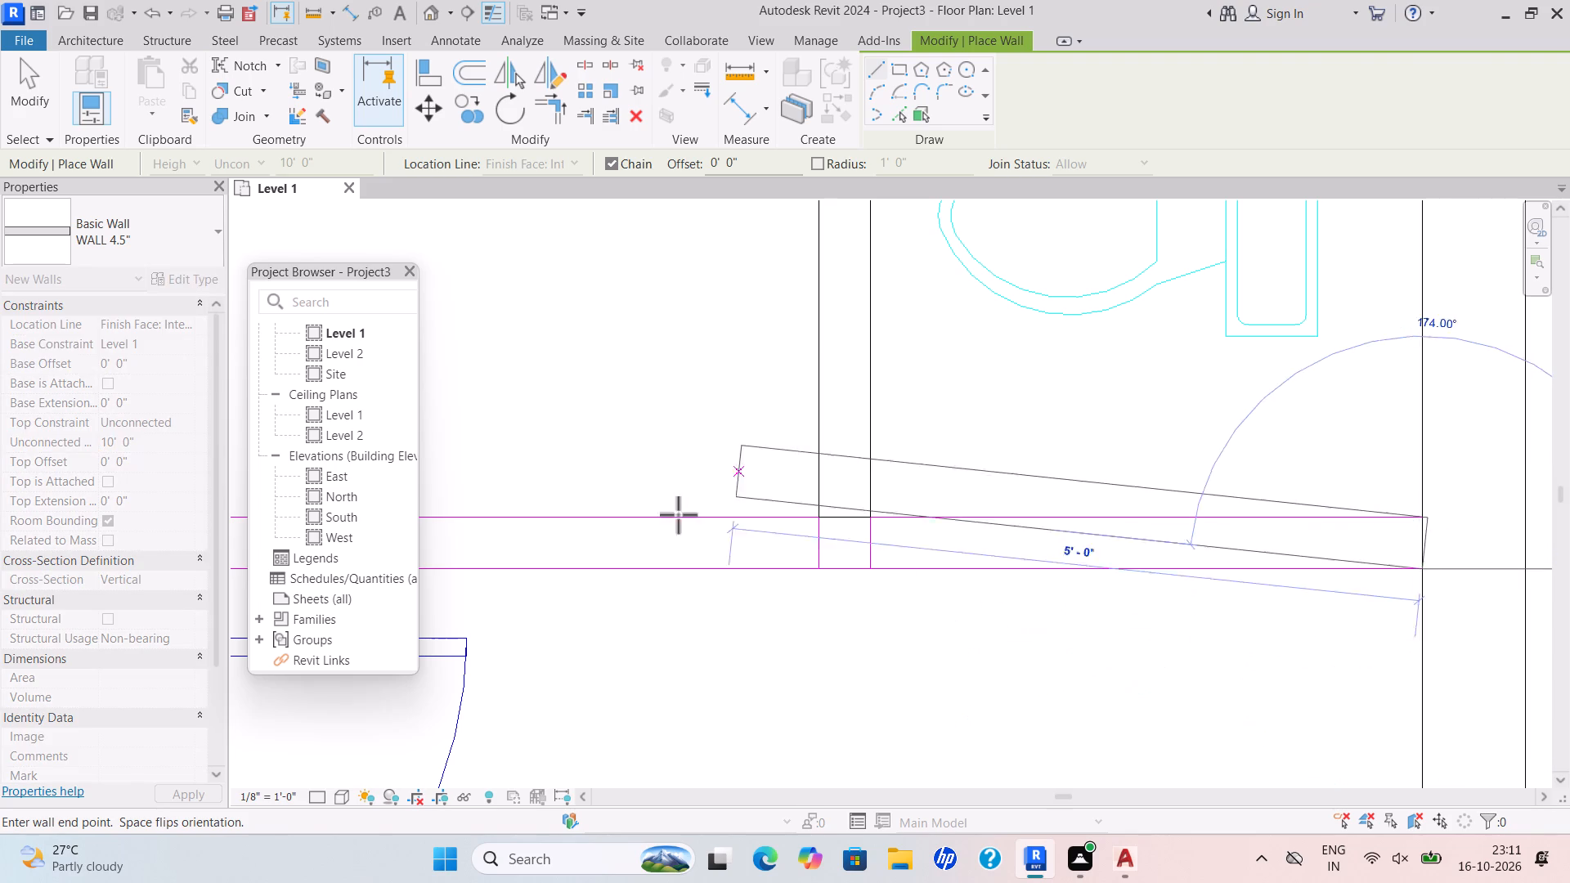
{"action": "scroll", "coordinate": [616, 554], "scroll_direction": "down", "scroll_amount": 5}
{"action": "middle_click_drag", "start_coordinate": [621, 558], "coordinate": [1079, 538]}
{"action": "scroll", "coordinate": [765, 530], "scroll_direction": "up", "scroll_amount": 4}
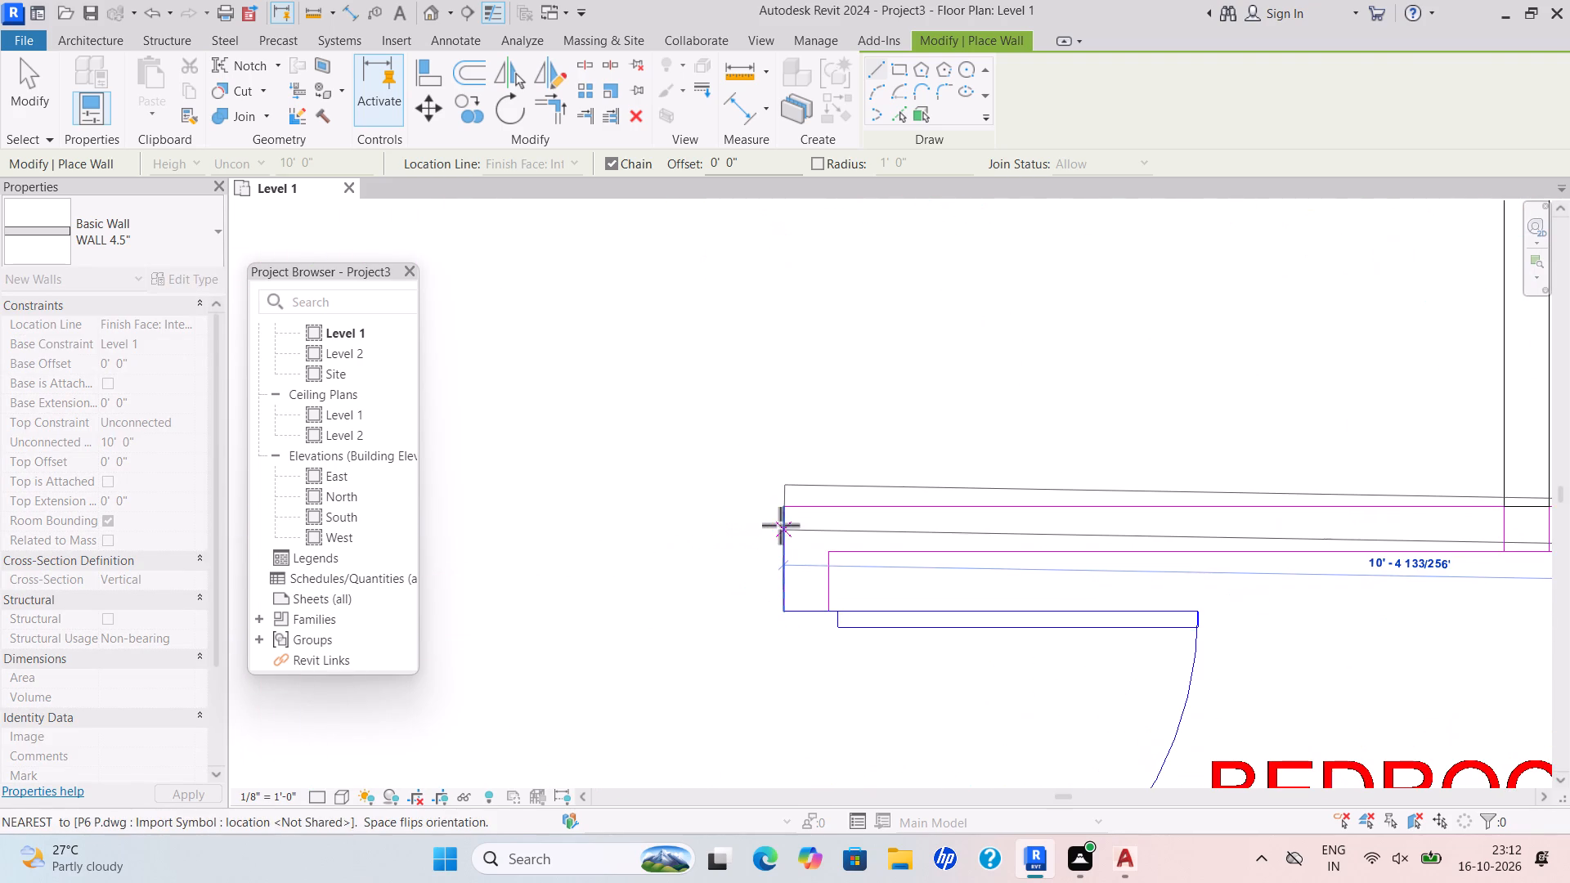
{"action": "left_click", "coordinate": [776, 540]}
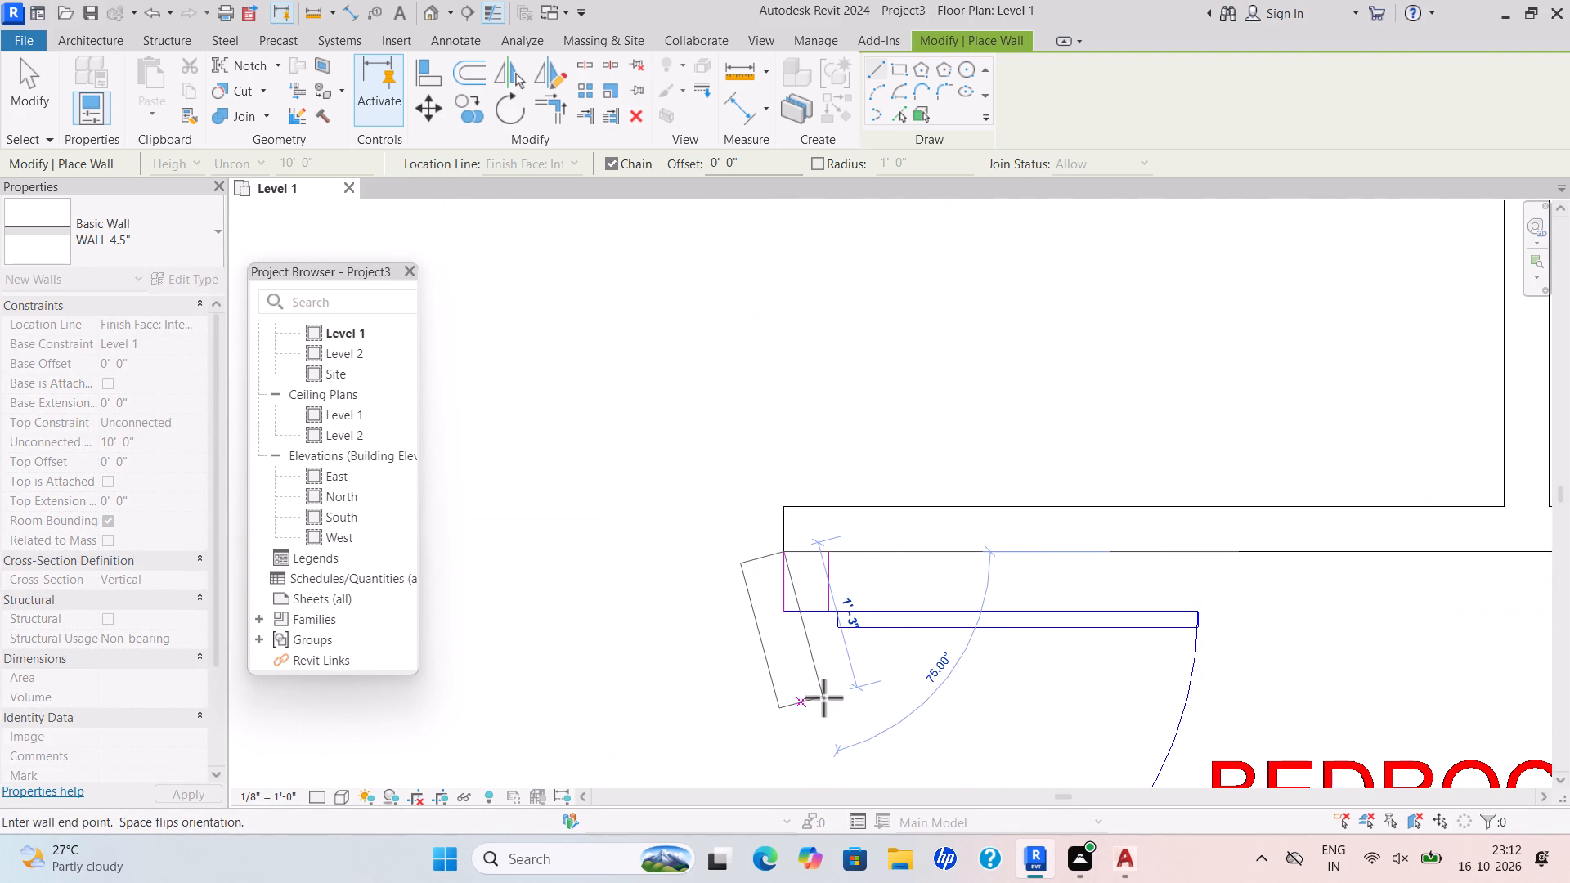
Continue the wall about 10'-11" along Bedroom 3's passage side to the entry-side exterior wall, and end the chain.
{"action": "key", "text": "space"}
{"action": "scroll", "coordinate": [812, 704], "scroll_direction": "down", "scroll_amount": 5}
{"action": "middle_click_drag", "start_coordinate": [804, 700], "coordinate": [754, 430]}
{"action": "scroll", "coordinate": [763, 723], "scroll_direction": "down", "scroll_amount": 4}
{"action": "middle_click_drag", "start_coordinate": [759, 719], "coordinate": [744, 671]}
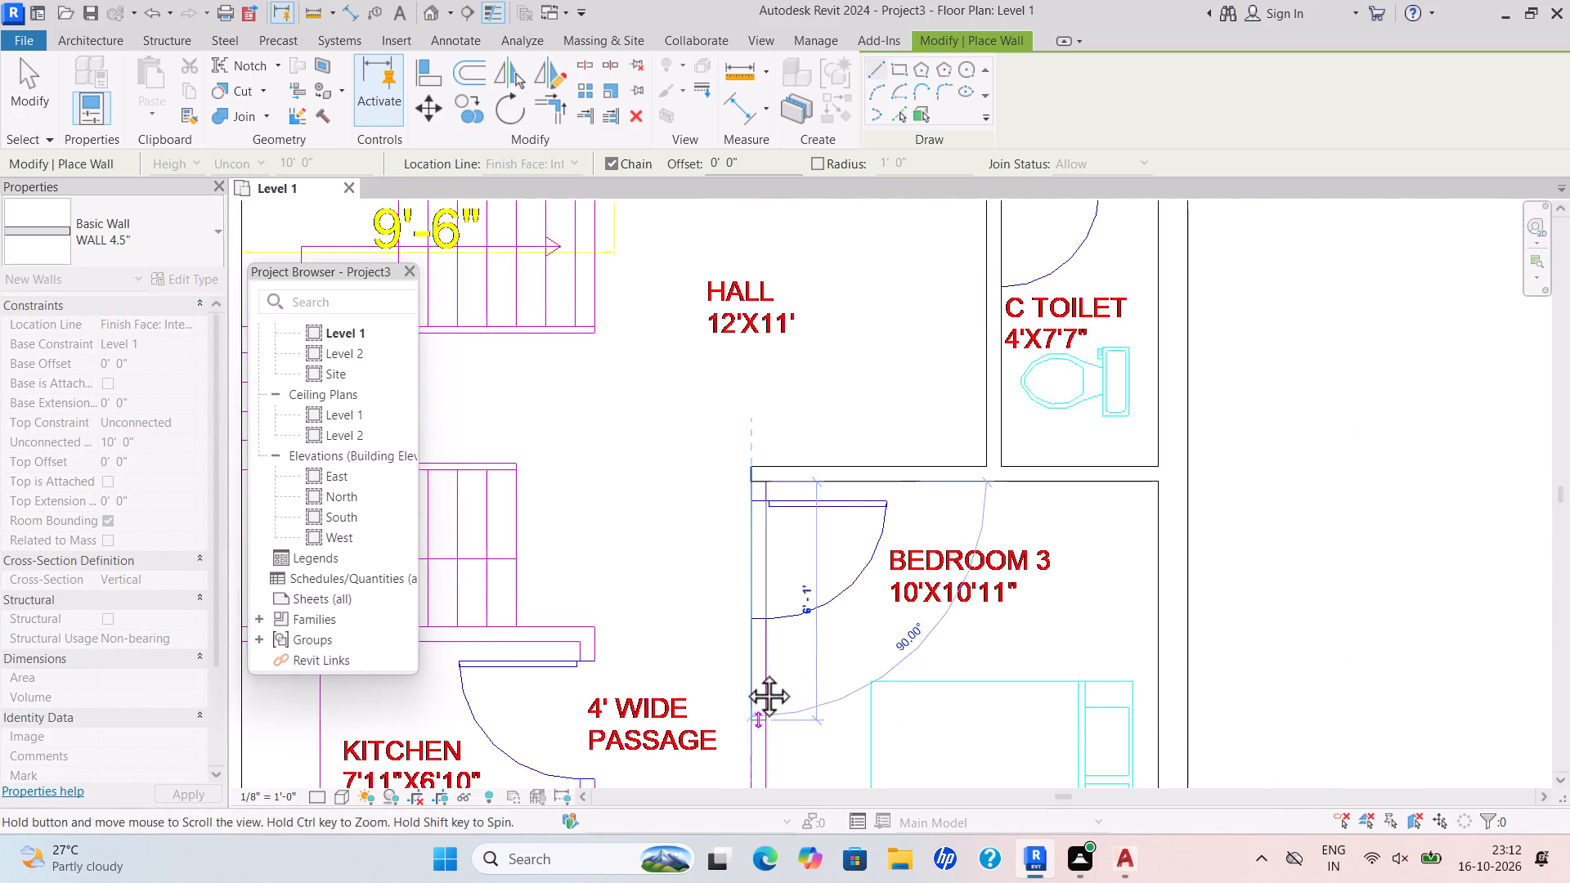
{"action": "middle_click_drag", "start_coordinate": [744, 671], "coordinate": [730, 544]}
{"action": "scroll", "coordinate": [723, 704], "scroll_direction": "up", "scroll_amount": 4}
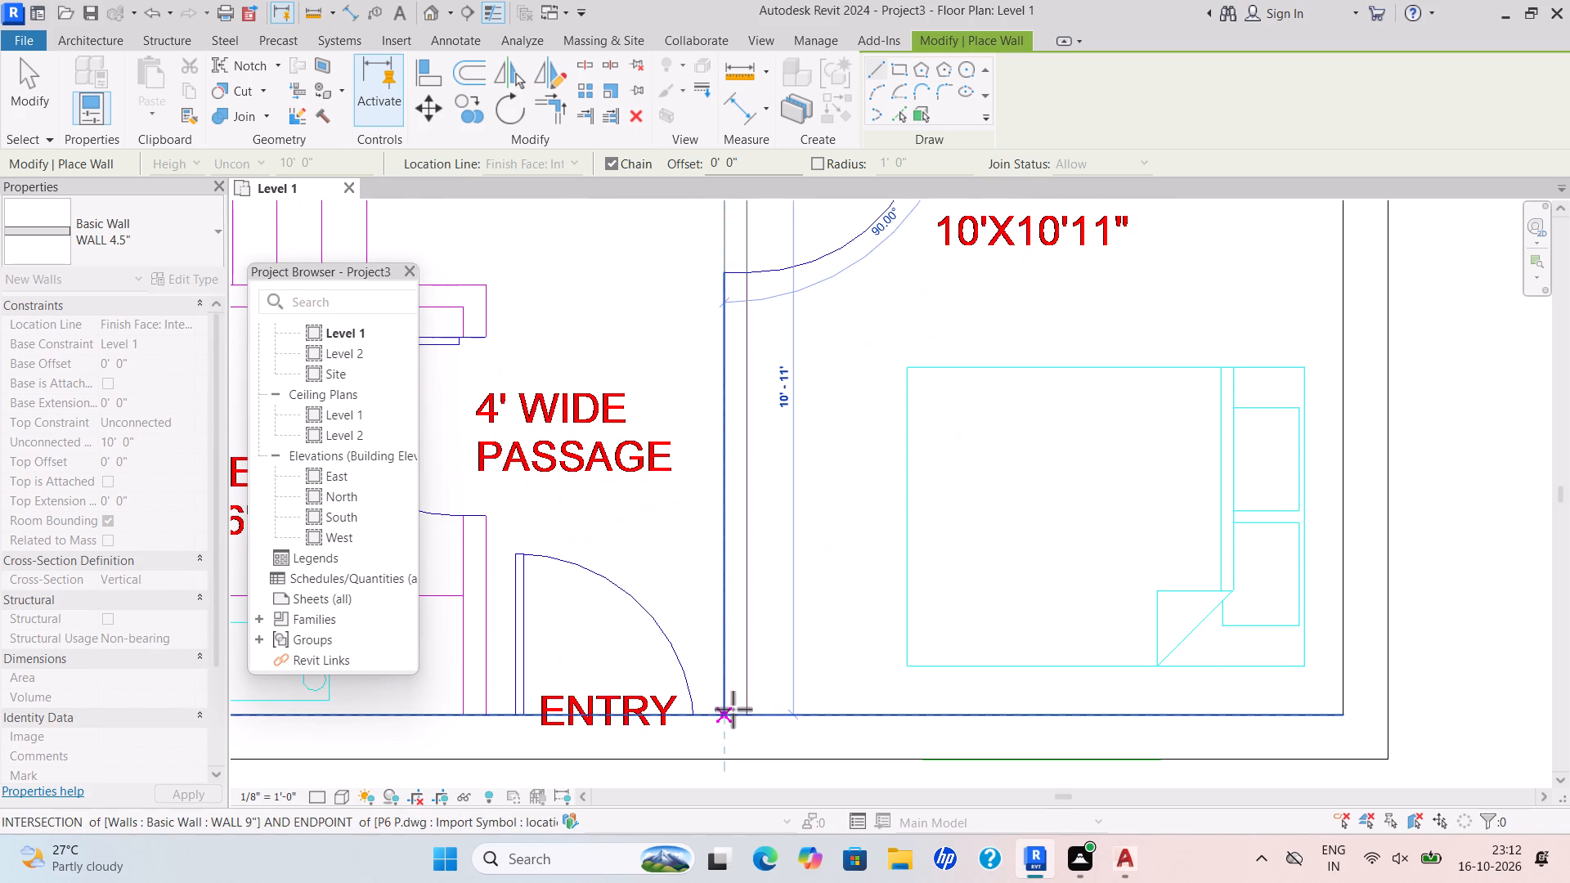
{"action": "scroll", "coordinate": [733, 712], "scroll_direction": "up", "scroll_amount": 5}
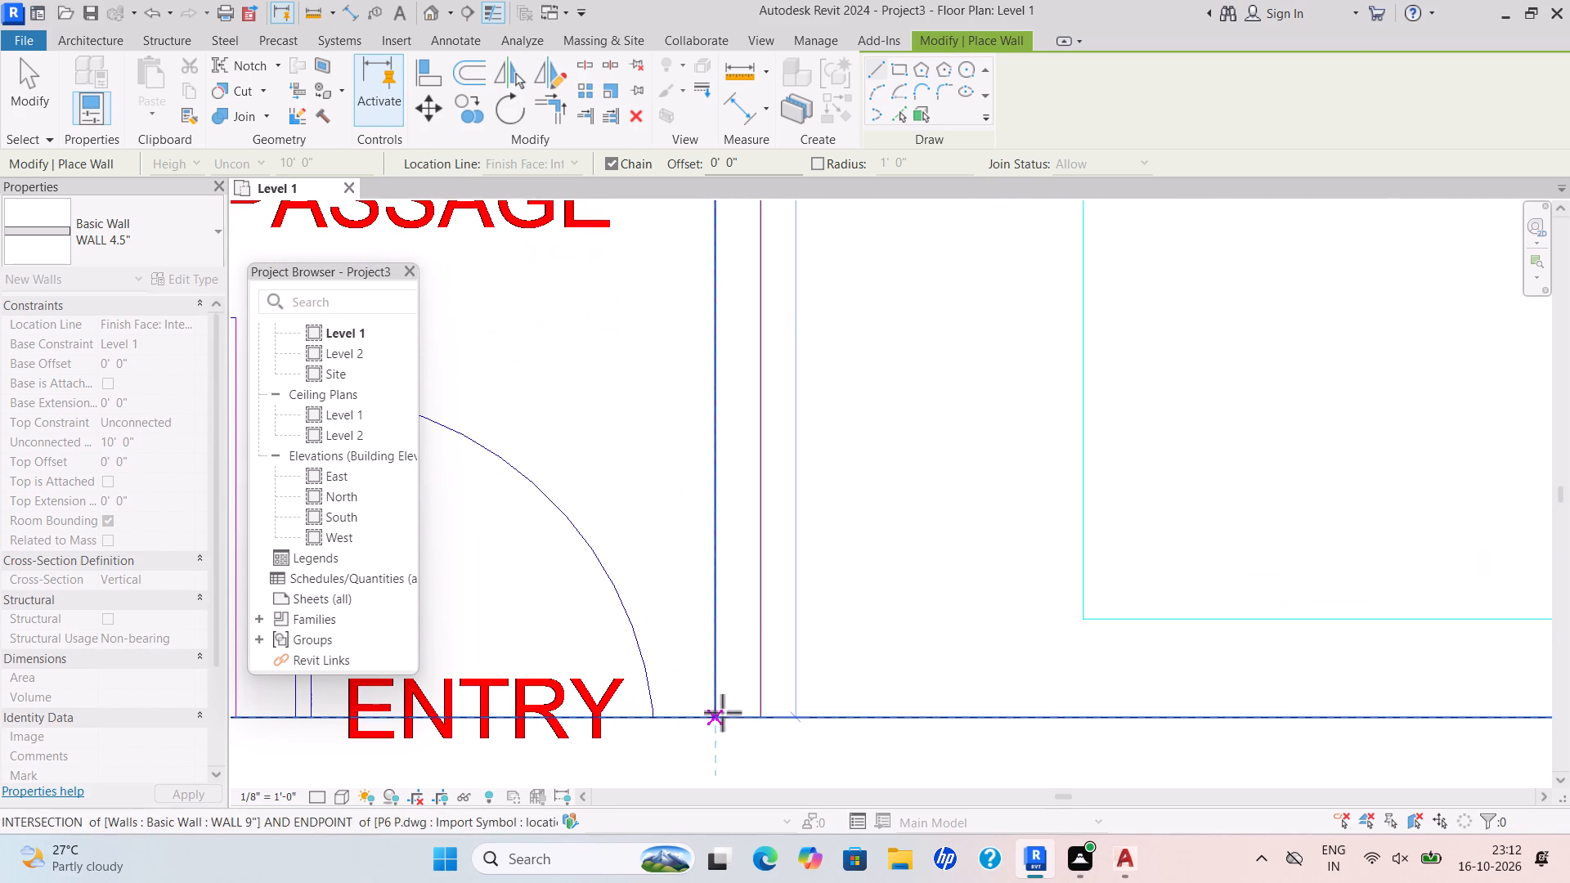
{"action": "left_click", "coordinate": [722, 712]}
{"action": "key", "text": "Escape"}
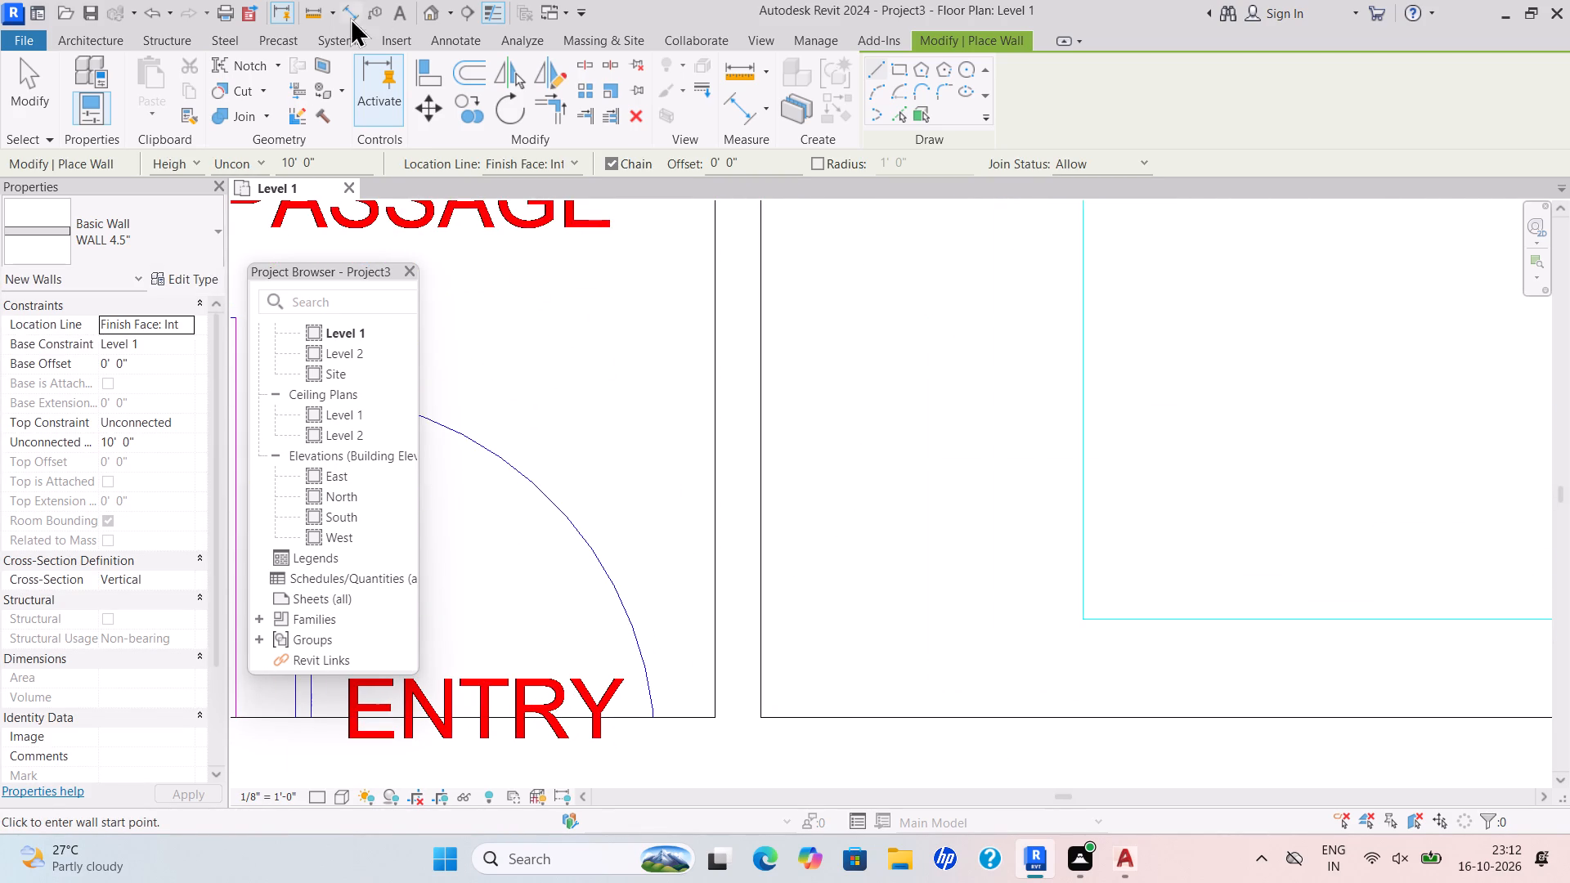
Draw the kitchen's passage-side wall from the exterior wall beside the entry to the kitchen's stair-side corner, about 7'-2 1/2" long.
{"action": "scroll", "coordinate": [435, 365], "scroll_direction": "down", "scroll_amount": 4}
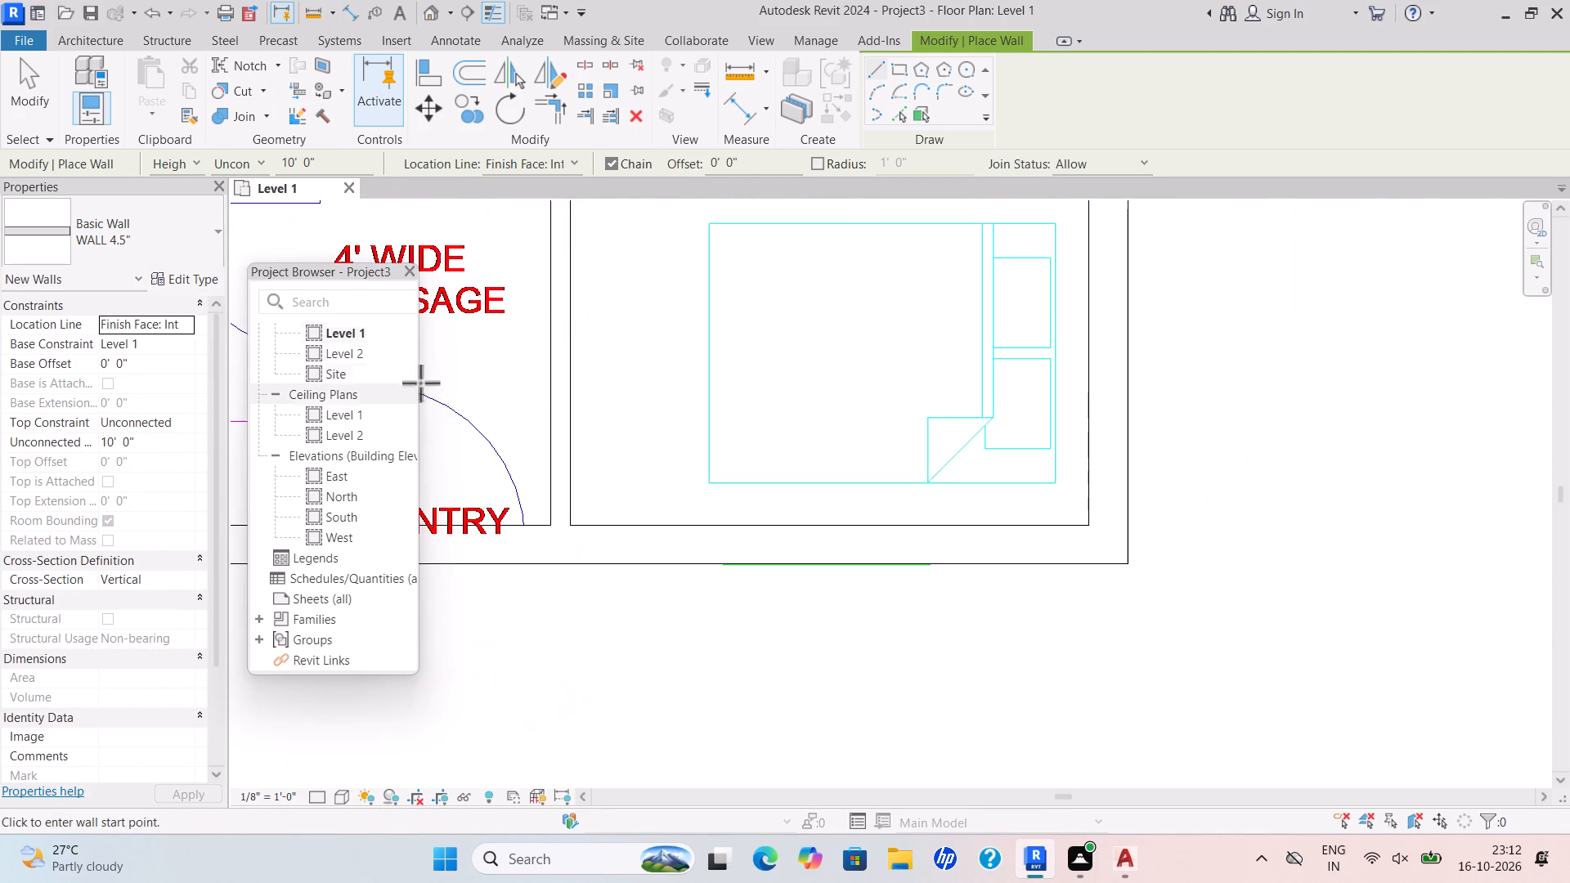
{"action": "scroll", "coordinate": [420, 383], "scroll_direction": "down", "scroll_amount": 9}
{"action": "middle_click_drag", "start_coordinate": [462, 413], "coordinate": [626, 437]}
{"action": "scroll", "coordinate": [697, 462], "scroll_direction": "down", "scroll_amount": 2}
{"action": "middle_click_drag", "start_coordinate": [708, 468], "coordinate": [833, 491]}
{"action": "scroll", "coordinate": [709, 536], "scroll_direction": "up", "scroll_amount": 4}
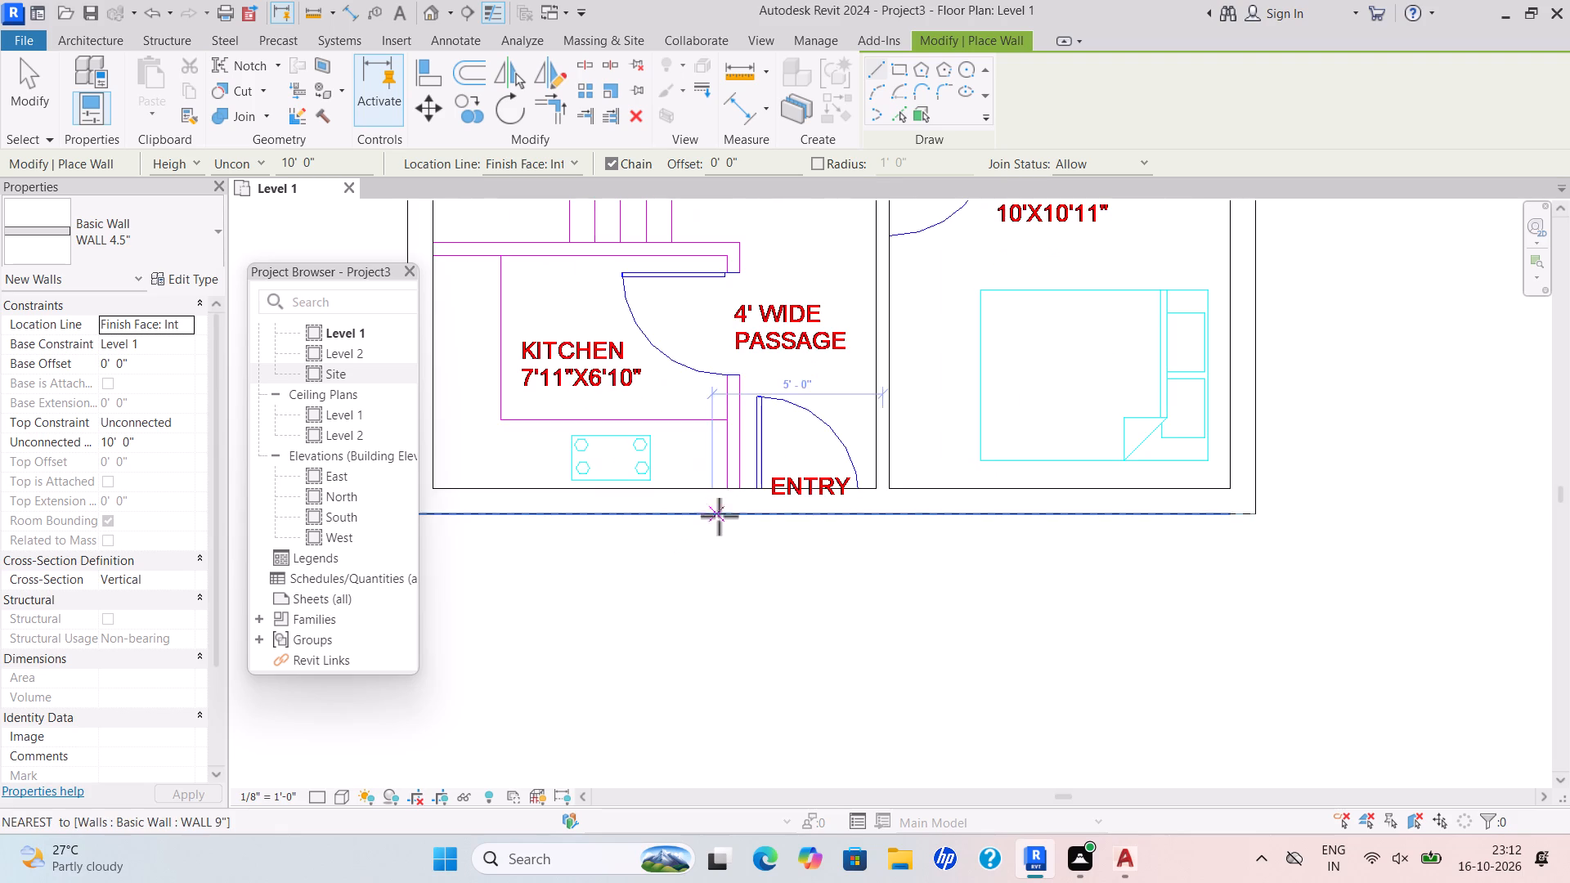
{"action": "scroll", "coordinate": [738, 491], "scroll_direction": "up", "scroll_amount": 9}
{"action": "left_click_drag", "start_coordinate": [742, 477], "coordinate": [741, 468]}
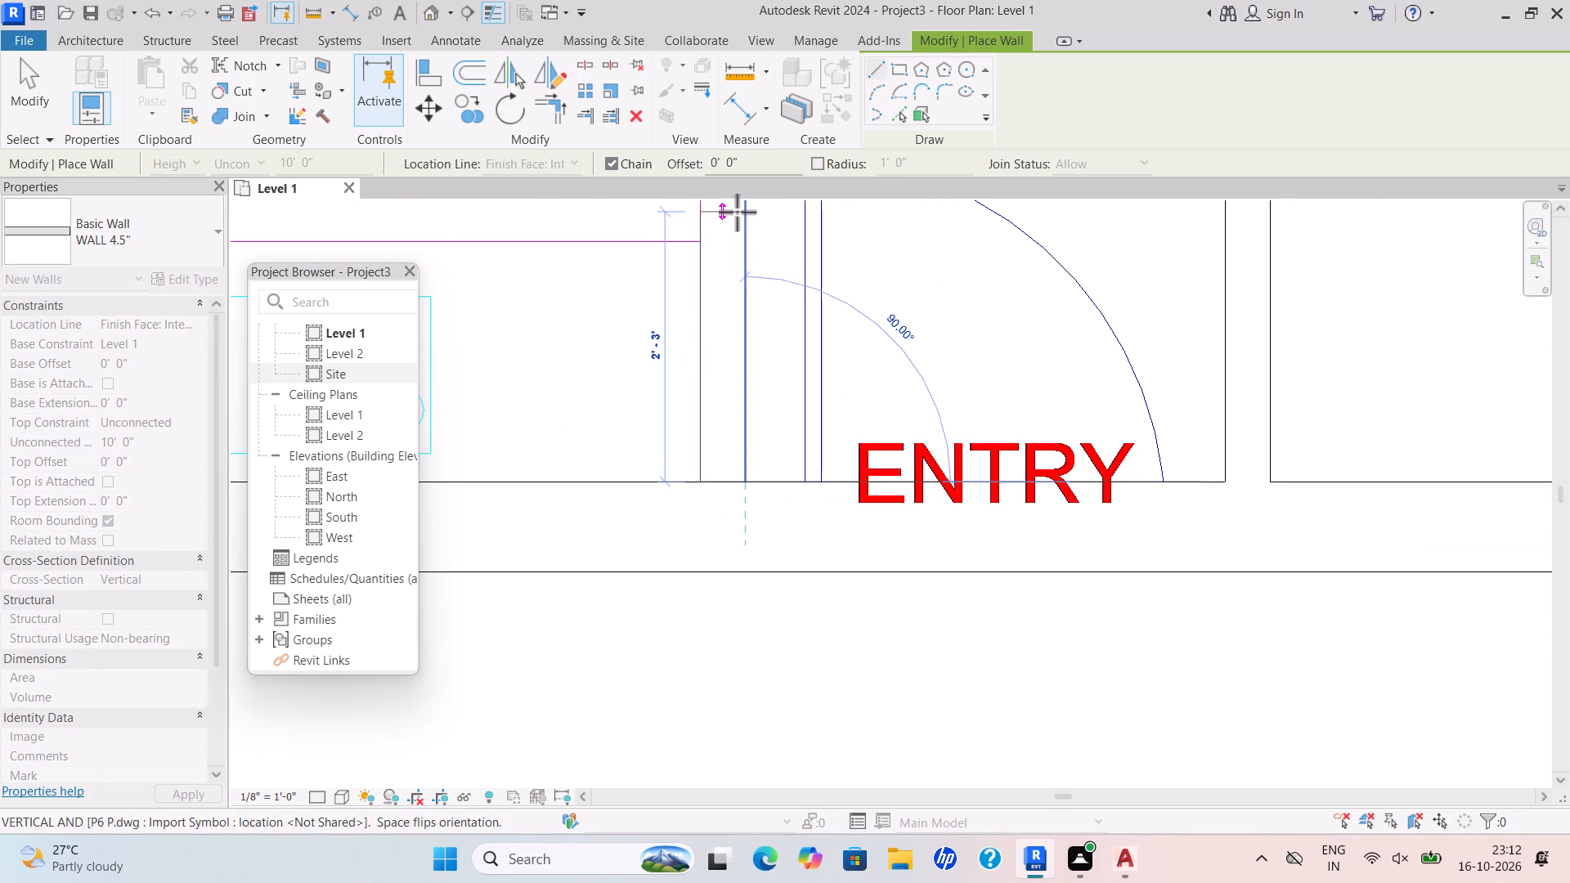
{"action": "scroll", "coordinate": [737, 212], "scroll_direction": "down", "scroll_amount": 3}
{"action": "middle_click_drag", "start_coordinate": [737, 212], "coordinate": [709, 450]}
{"action": "scroll", "coordinate": [714, 427], "scroll_direction": "up", "scroll_amount": 1}
{"action": "scroll", "coordinate": [722, 312], "scroll_direction": "down", "scroll_amount": 2}
{"action": "middle_click_drag", "start_coordinate": [722, 315], "coordinate": [665, 548]}
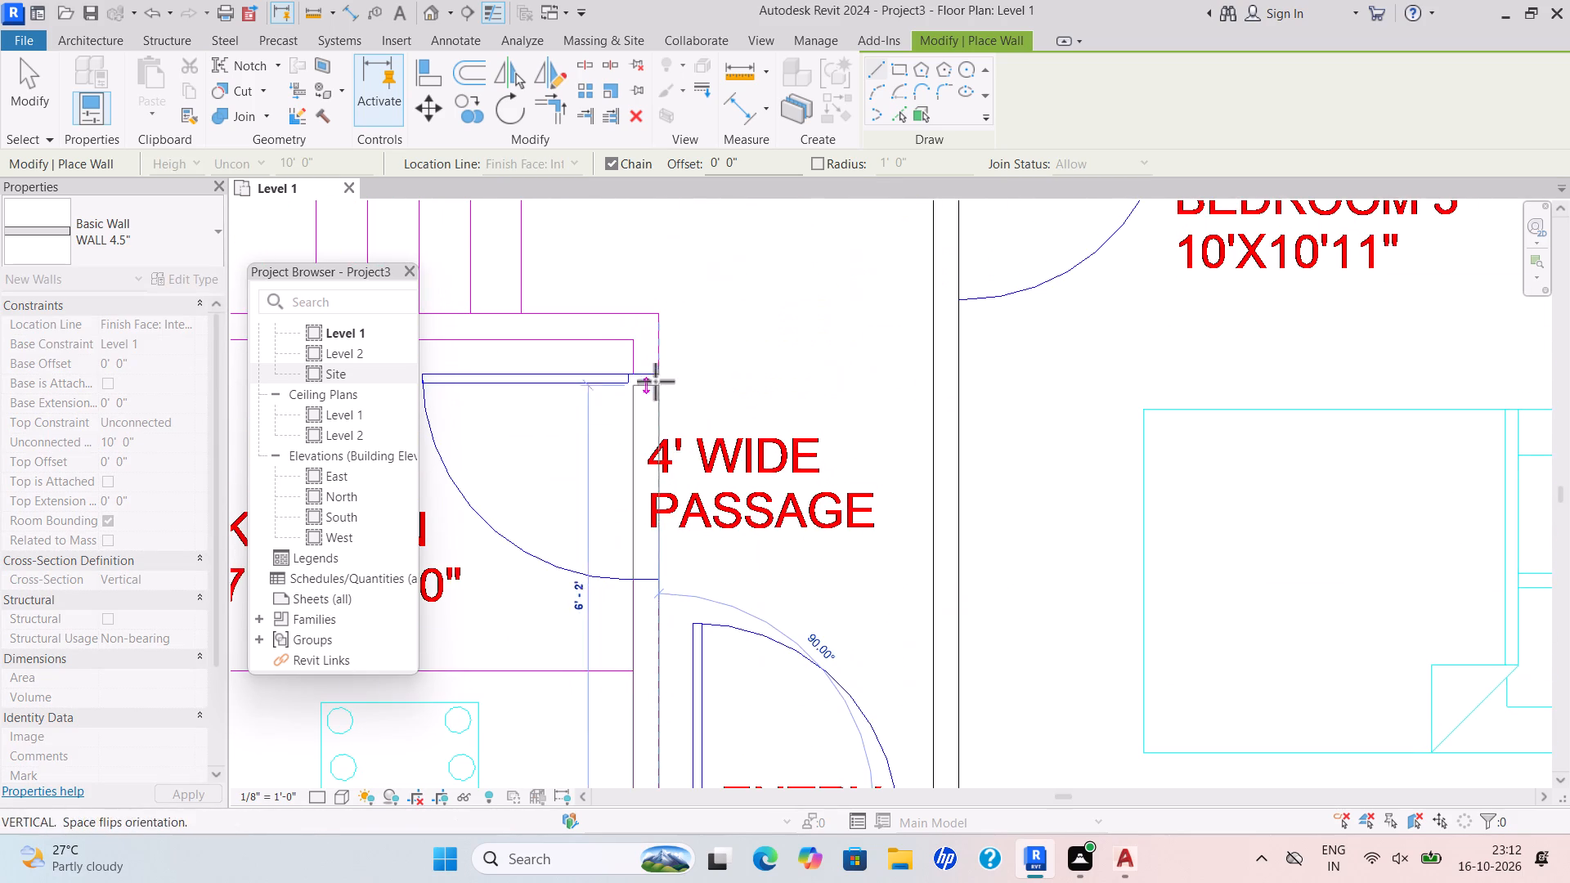
{"action": "scroll", "coordinate": [663, 316], "scroll_direction": "up", "scroll_amount": 4}
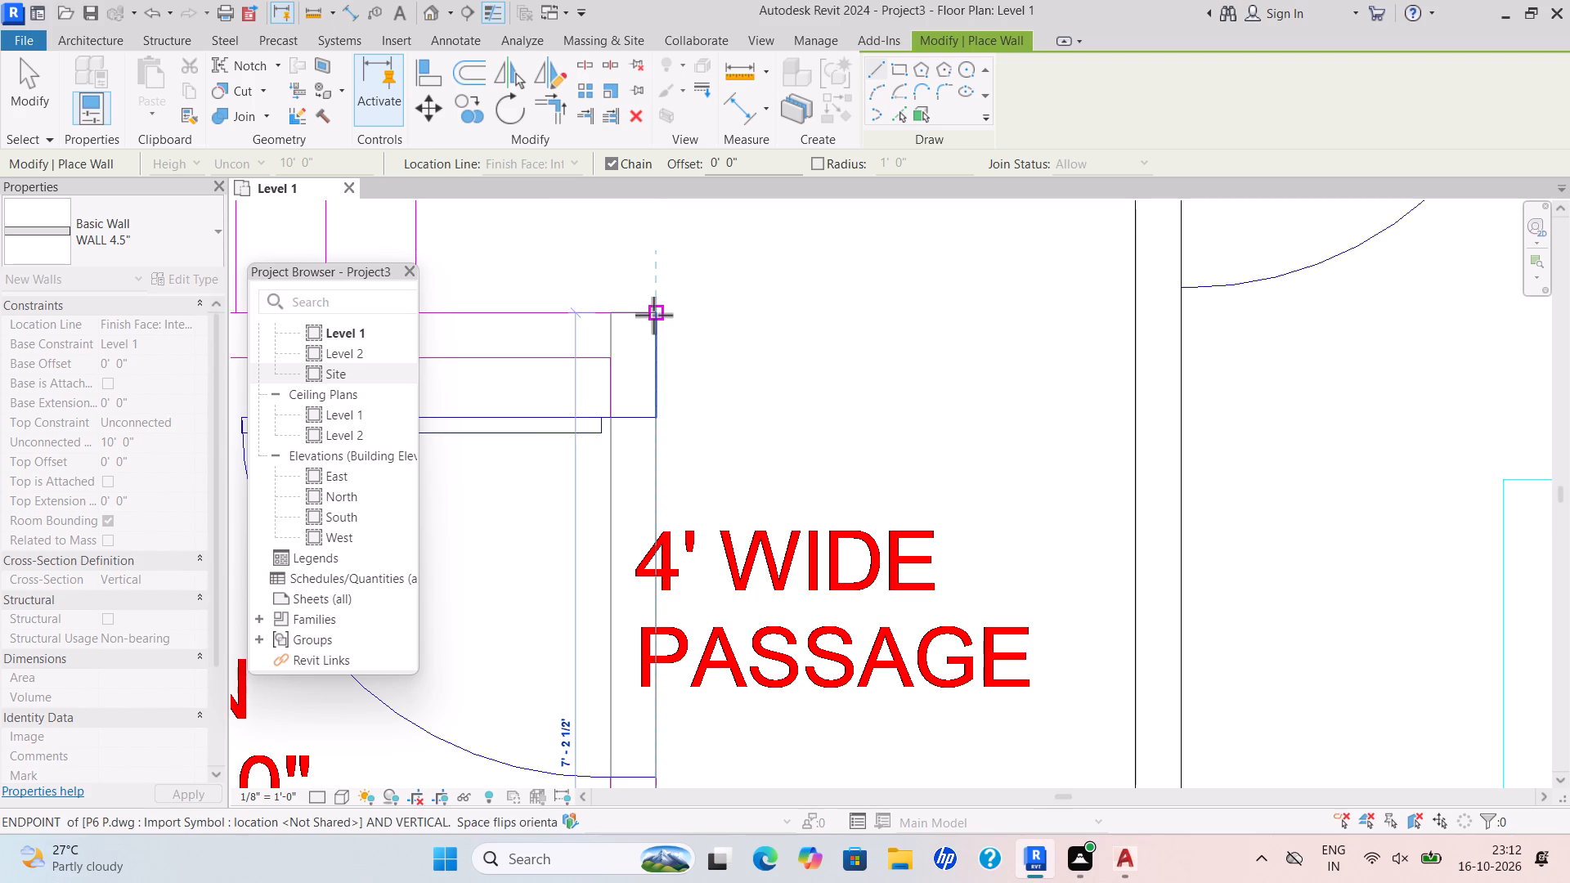
{"action": "left_click", "coordinate": [653, 315]}
Continue the wall about 8'-11" between the kitchen and the stair to the exterior wall.
{"action": "scroll", "coordinate": [572, 348], "scroll_direction": "down", "scroll_amount": 5}
{"action": "middle_click_drag", "start_coordinate": [572, 349], "coordinate": [843, 401]}
{"action": "scroll", "coordinate": [563, 391], "scroll_direction": "down", "scroll_amount": 1}
{"action": "middle_click_drag", "start_coordinate": [561, 392], "coordinate": [853, 412]}
{"action": "scroll", "coordinate": [561, 395], "scroll_direction": "down", "scroll_amount": 1}
{"action": "scroll", "coordinate": [657, 406], "scroll_direction": "up", "scroll_amount": 5}
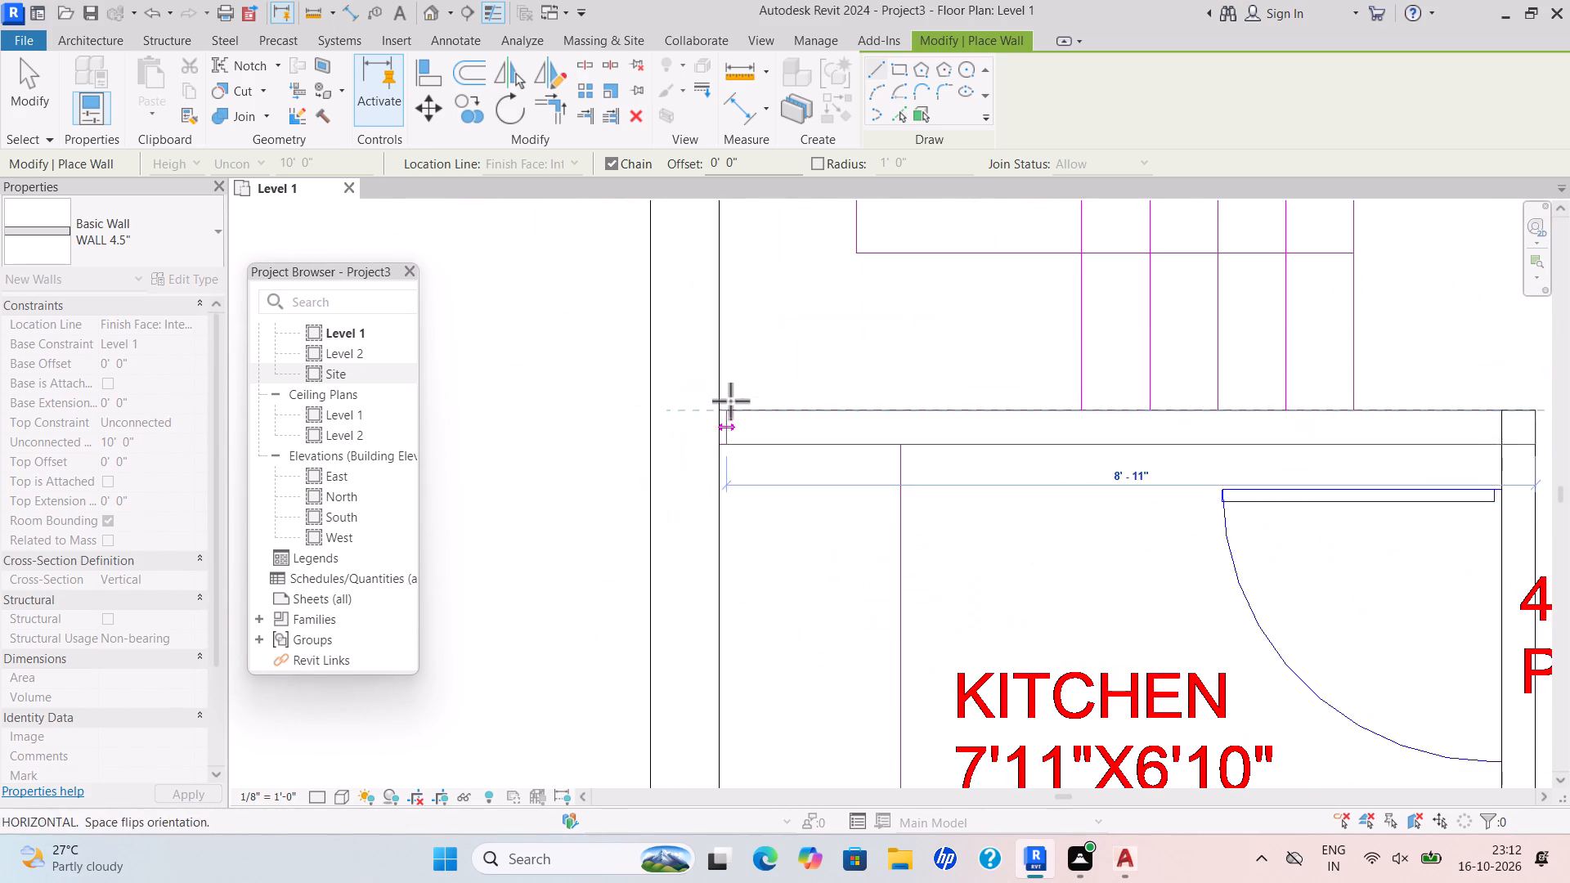
{"action": "left_click_drag", "start_coordinate": [722, 412], "coordinate": [714, 412]}
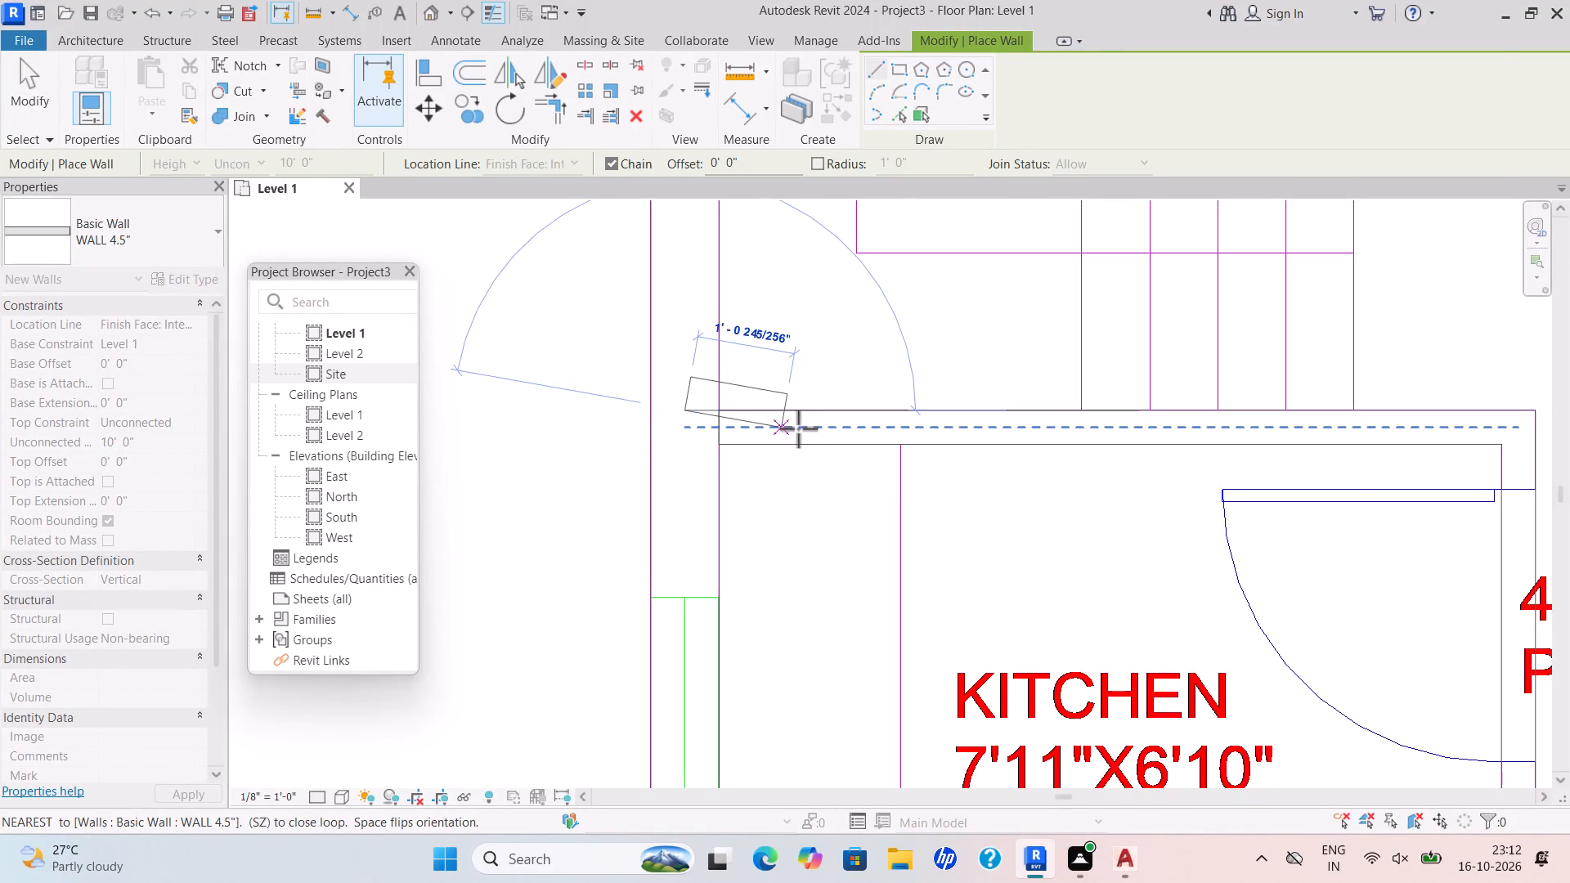
End the wall chain and review the drawn partitions across the ground floor plan.
{"action": "key", "text": "Escape"}
{"action": "scroll", "coordinate": [781, 454], "scroll_direction": "down", "scroll_amount": 4}
{"action": "middle_click_drag", "start_coordinate": [772, 458], "coordinate": [566, 565]}
{"action": "scroll", "coordinate": [556, 564], "scroll_direction": "down", "scroll_amount": 4}
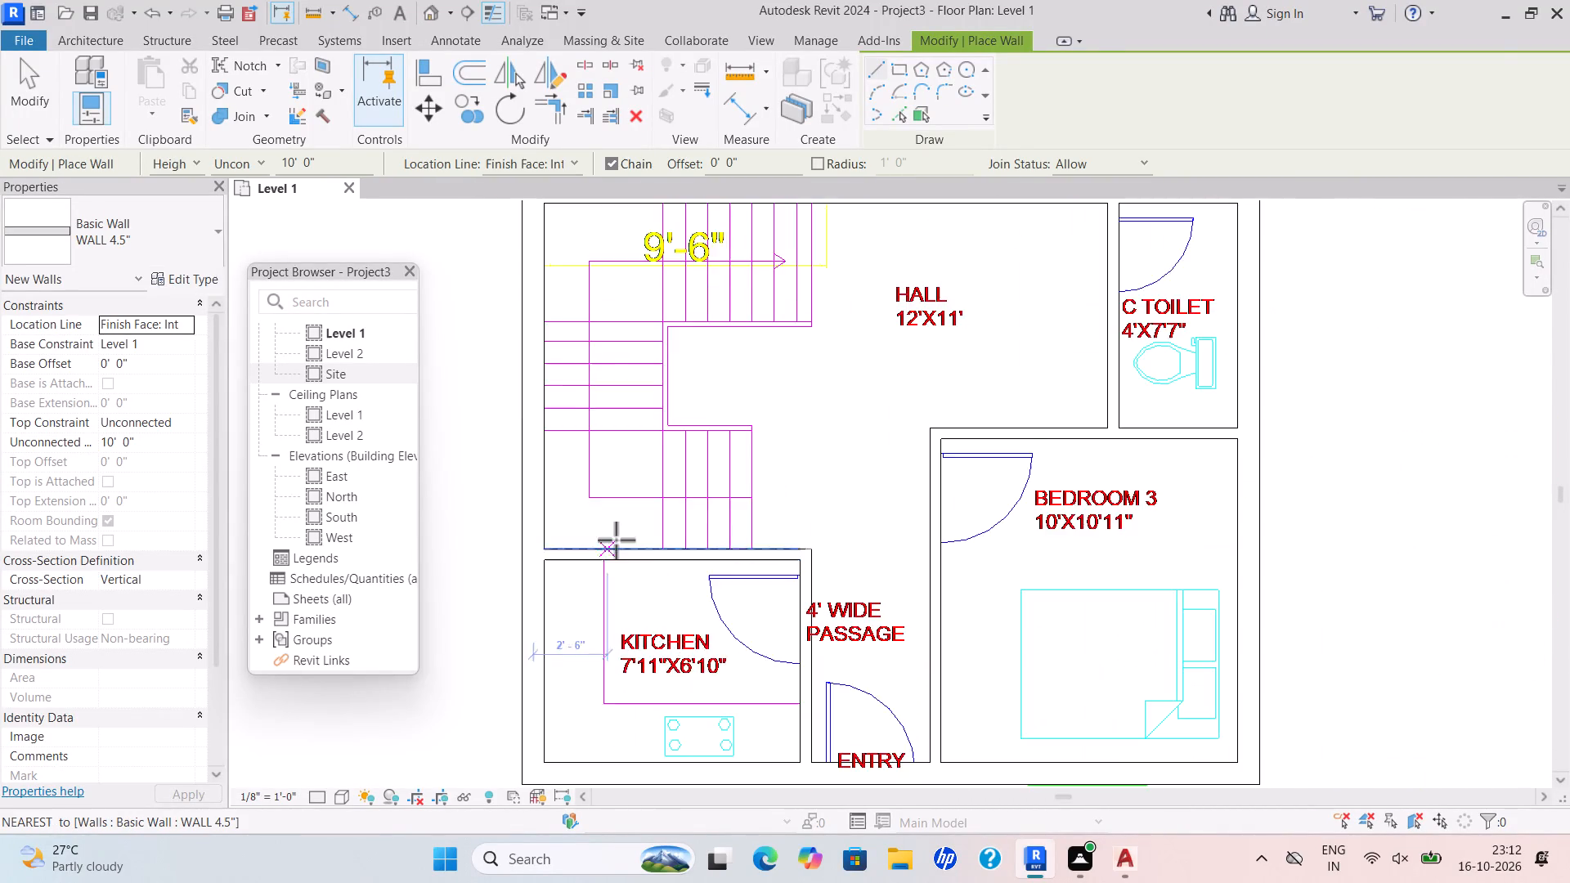
{"action": "scroll", "coordinate": [618, 537], "scroll_direction": "down", "scroll_amount": 3}
{"action": "middle_click_drag", "start_coordinate": [620, 553], "coordinate": [599, 625]}
{"action": "scroll", "coordinate": [618, 534], "scroll_direction": "up", "scroll_amount": 1}
{"action": "middle_click_drag", "start_coordinate": [776, 389], "coordinate": [708, 515]}
{"action": "scroll", "coordinate": [731, 492], "scroll_direction": "down", "scroll_amount": 1}
{"action": "scroll", "coordinate": [686, 524], "scroll_direction": "up", "scroll_amount": 1}
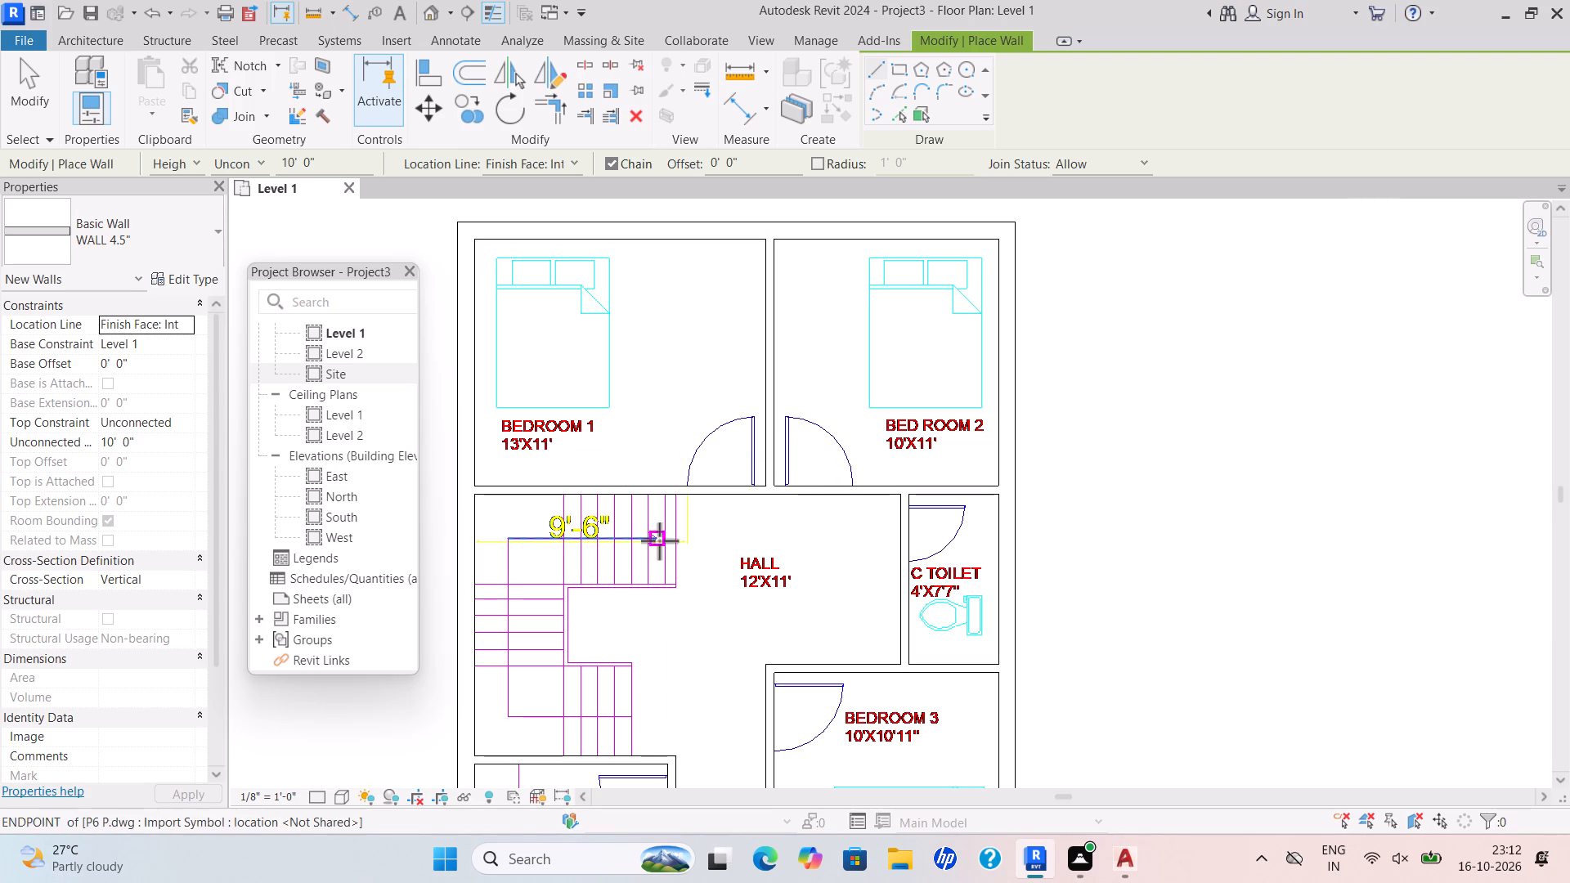
{"action": "scroll", "coordinate": [652, 570], "scroll_direction": "down", "scroll_amount": 5}
{"action": "middle_click_drag", "start_coordinate": [639, 565], "coordinate": [622, 509]}
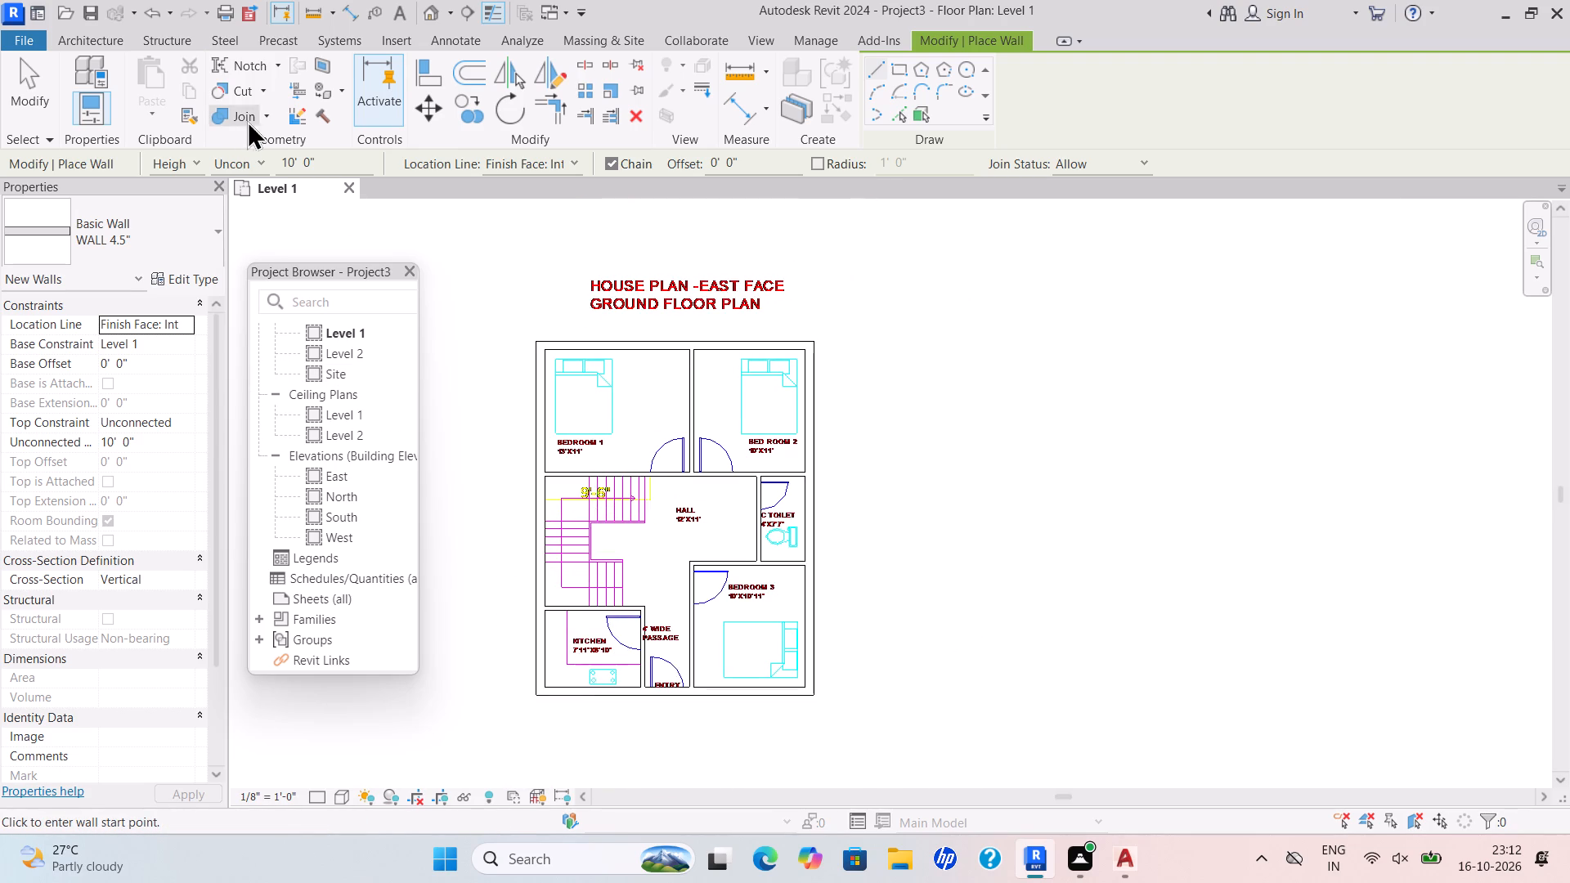
Start a sketched stair run and draw its outer boundary 7'-0" along the kitchen wall from the lower flight's end to the exterior wall.
{"action": "left_click", "coordinate": [93, 36]}
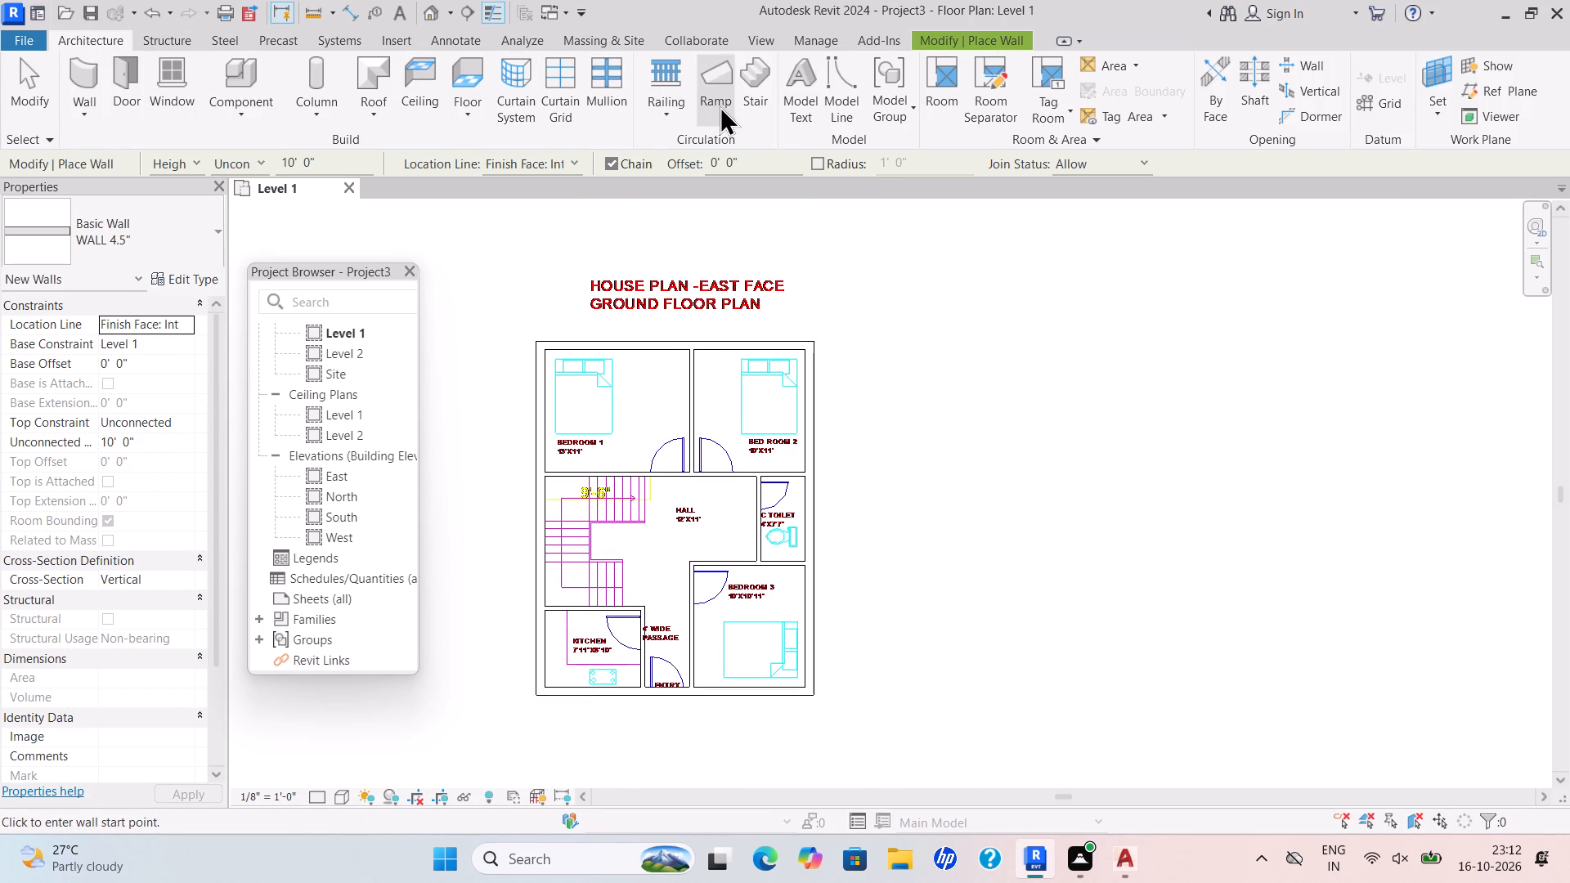
{"action": "left_click", "coordinate": [751, 101]}
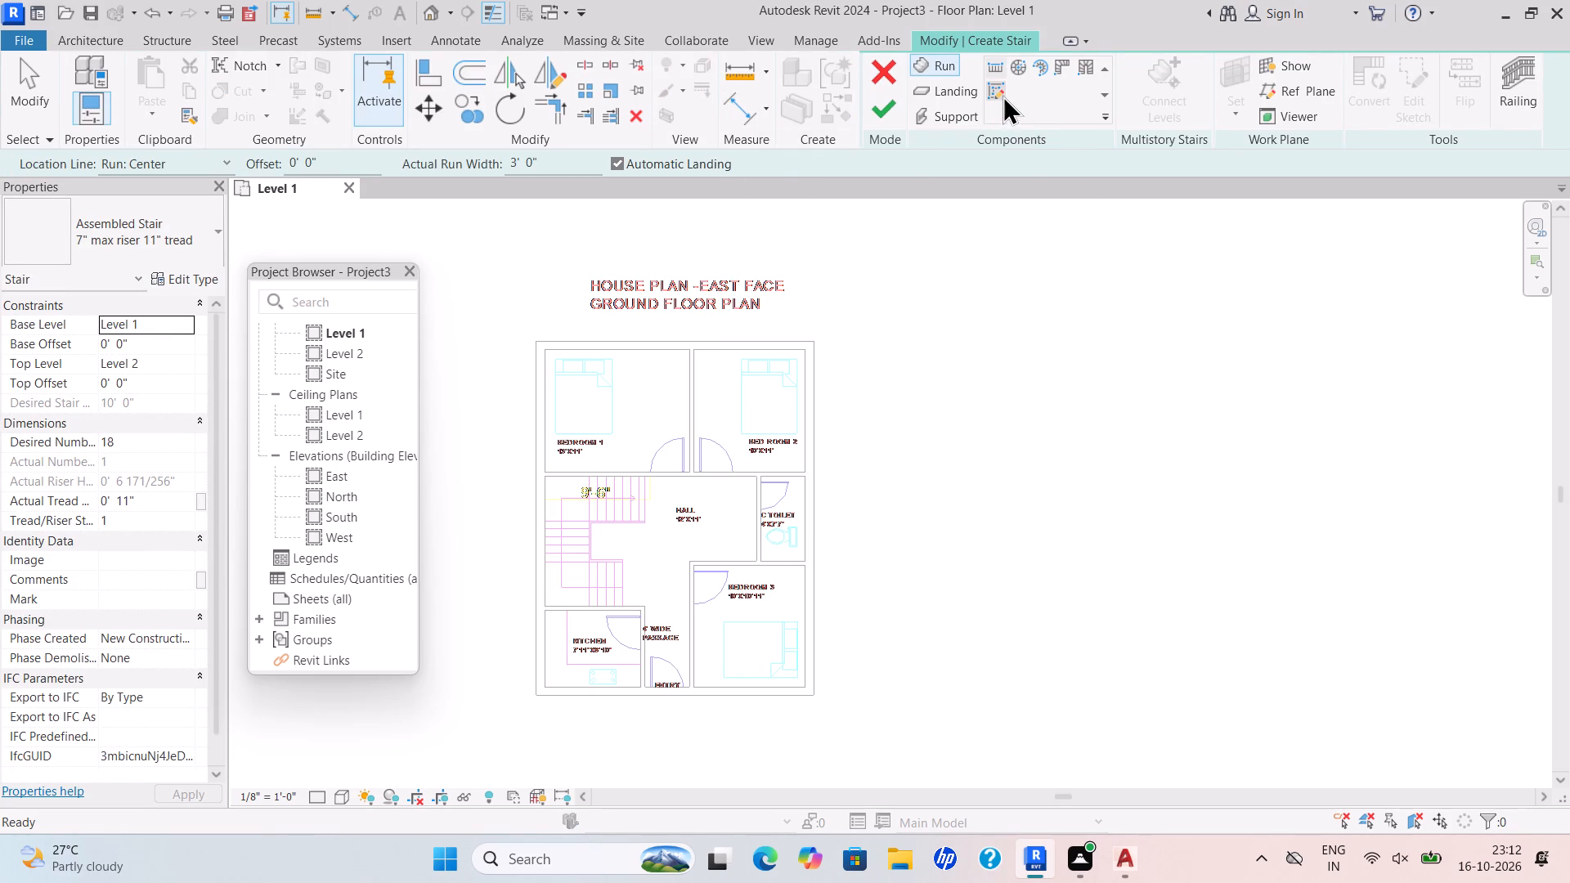
{"action": "double_click", "coordinate": [995, 85]}
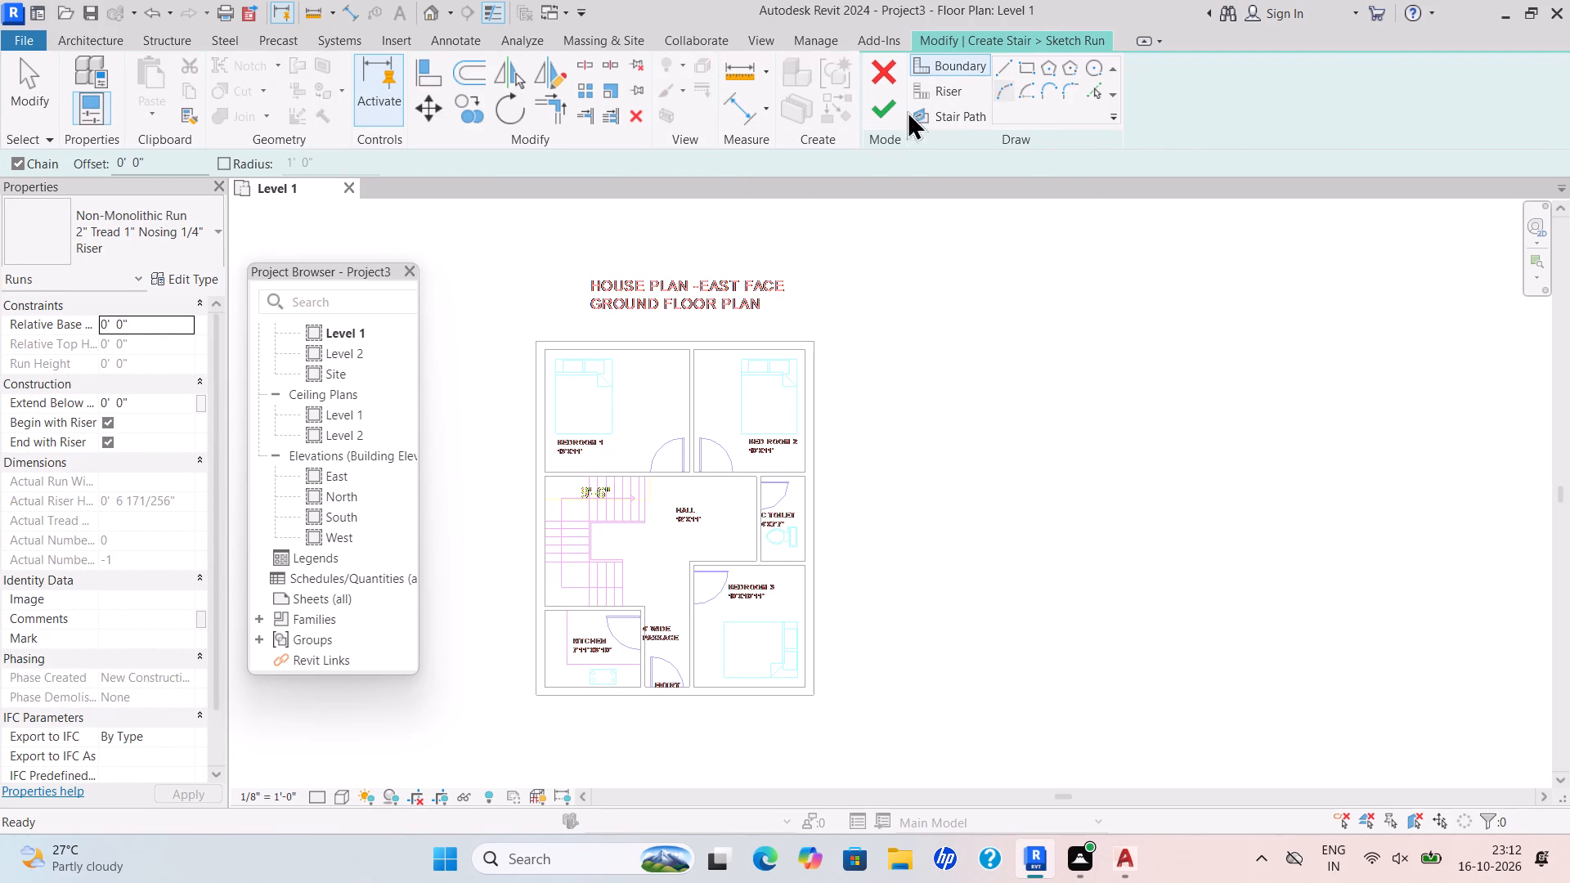
{"action": "left_click", "coordinate": [1009, 58]}
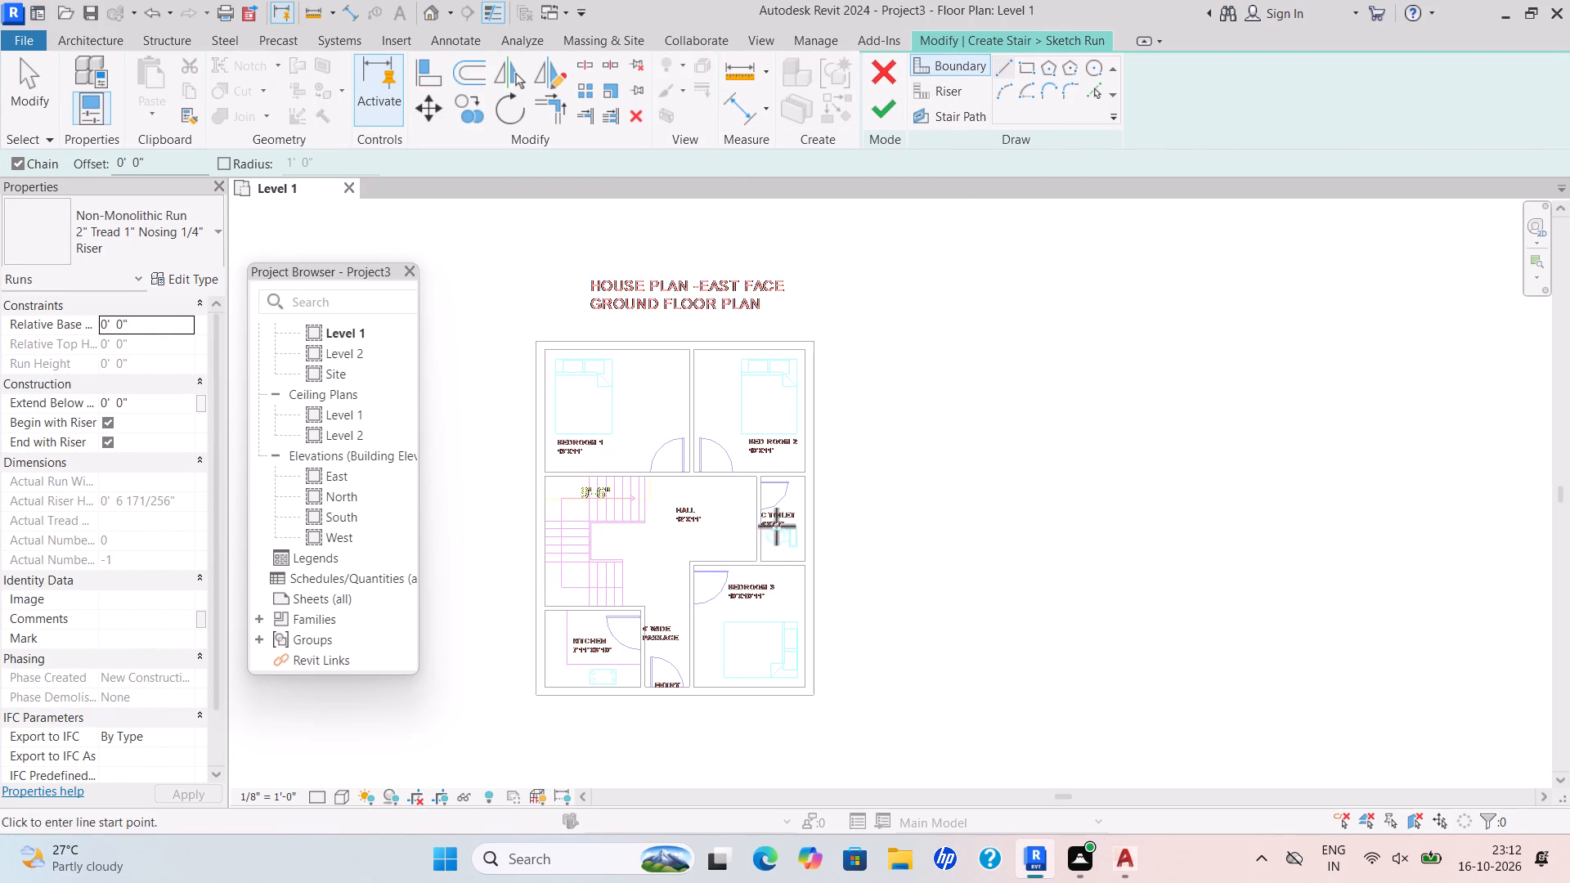
{"action": "scroll", "coordinate": [545, 633], "scroll_direction": "up", "scroll_amount": 5}
{"action": "scroll", "coordinate": [657, 582], "scroll_direction": "up", "scroll_amount": 11}
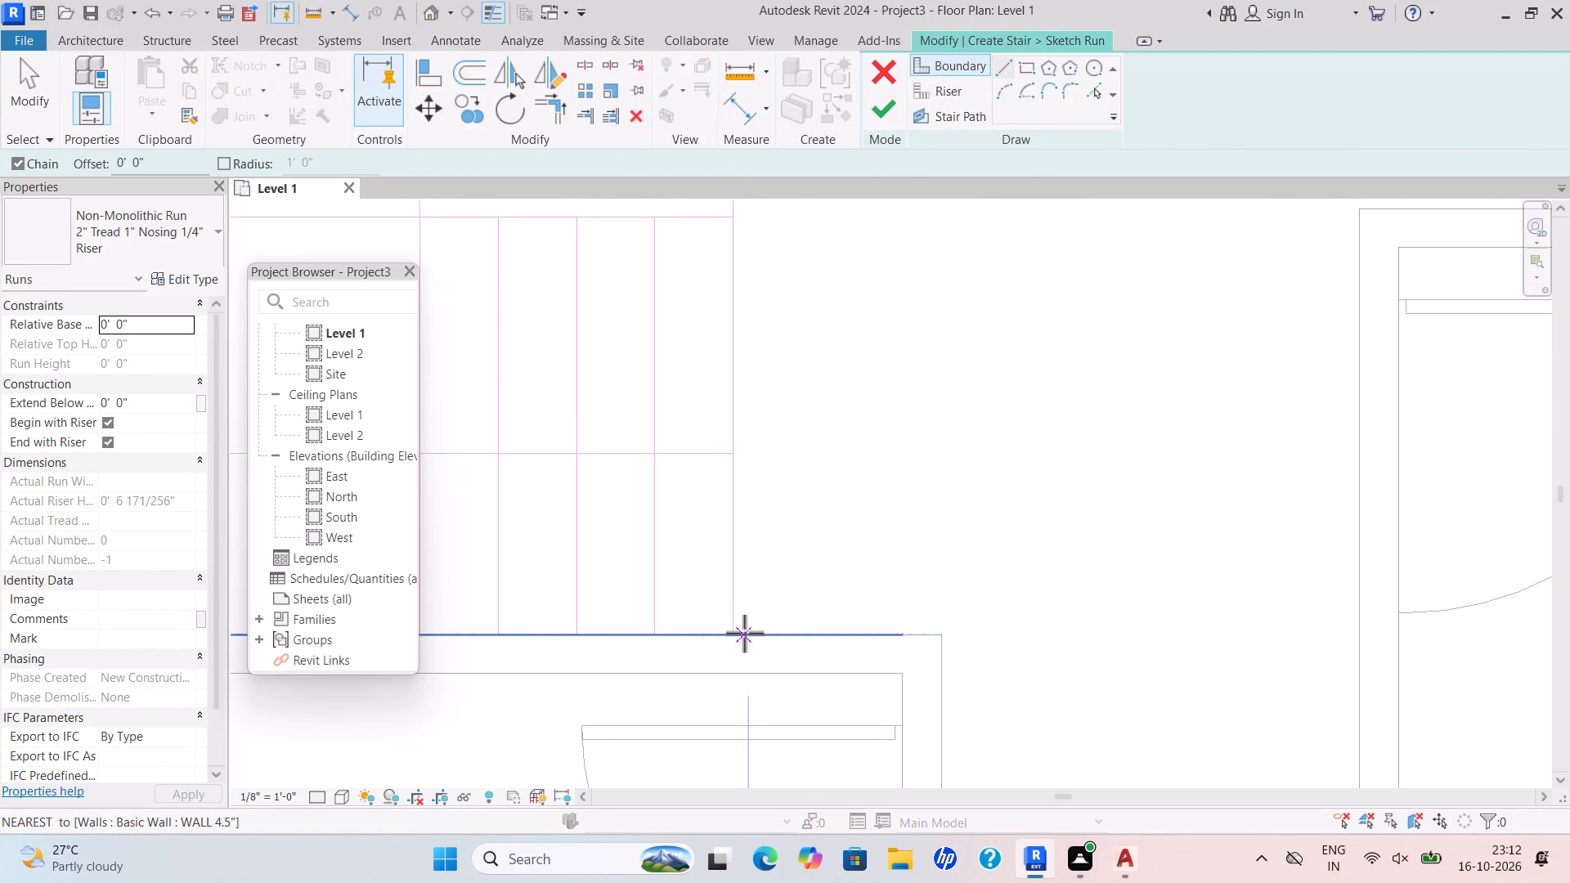
{"action": "left_click", "coordinate": [738, 631]}
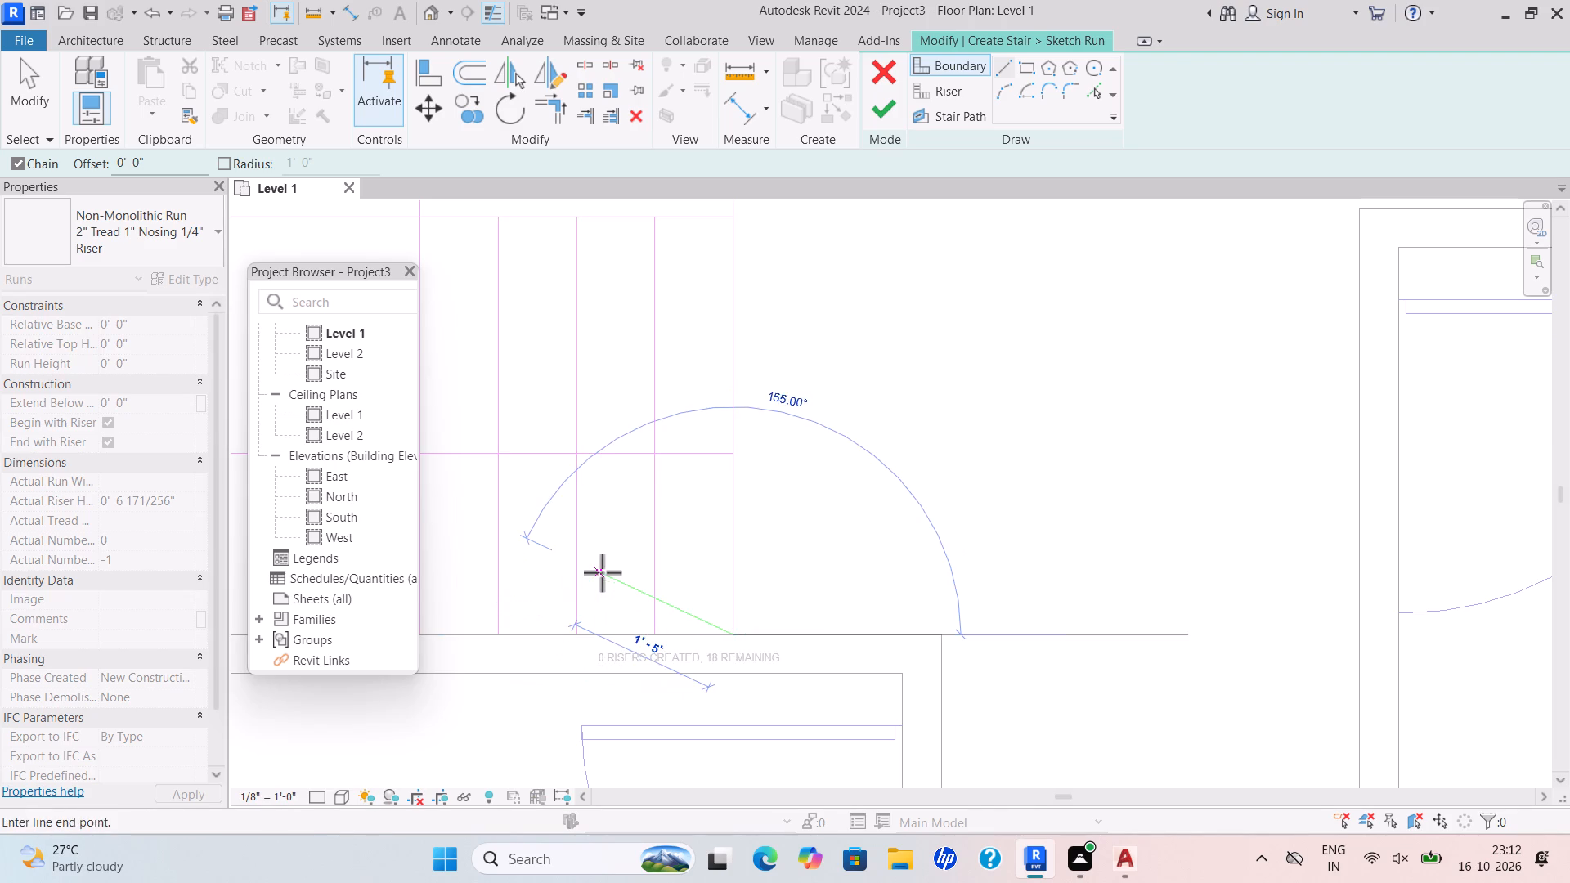
{"action": "scroll", "coordinate": [602, 572], "scroll_direction": "down", "scroll_amount": 2}
{"action": "middle_click_drag", "start_coordinate": [600, 571], "coordinate": [1029, 498]}
{"action": "scroll", "coordinate": [999, 505], "scroll_direction": "down", "scroll_amount": 1}
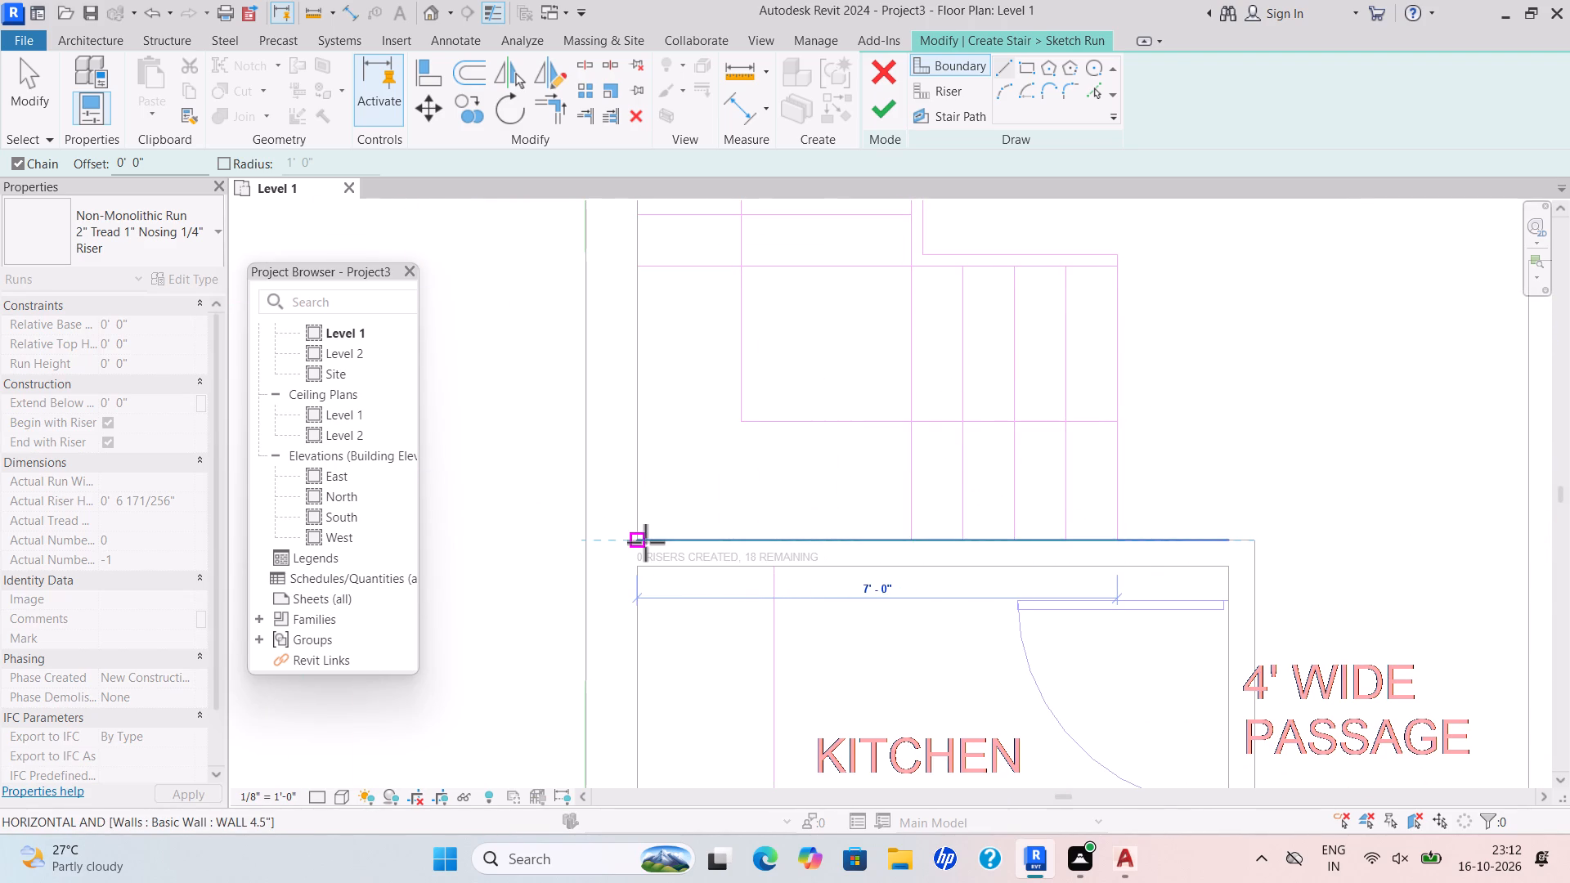
{"action": "left_click", "coordinate": [645, 542]}
Continue the outer stair boundary along the exterior wall's inner face to the corner with the Bedroom 1 partition.
{"action": "scroll", "coordinate": [630, 396], "scroll_direction": "down", "scroll_amount": 3}
{"action": "middle_click_drag", "start_coordinate": [626, 405], "coordinate": [620, 616]}
{"action": "middle_click_drag", "start_coordinate": [602, 538], "coordinate": [640, 701]}
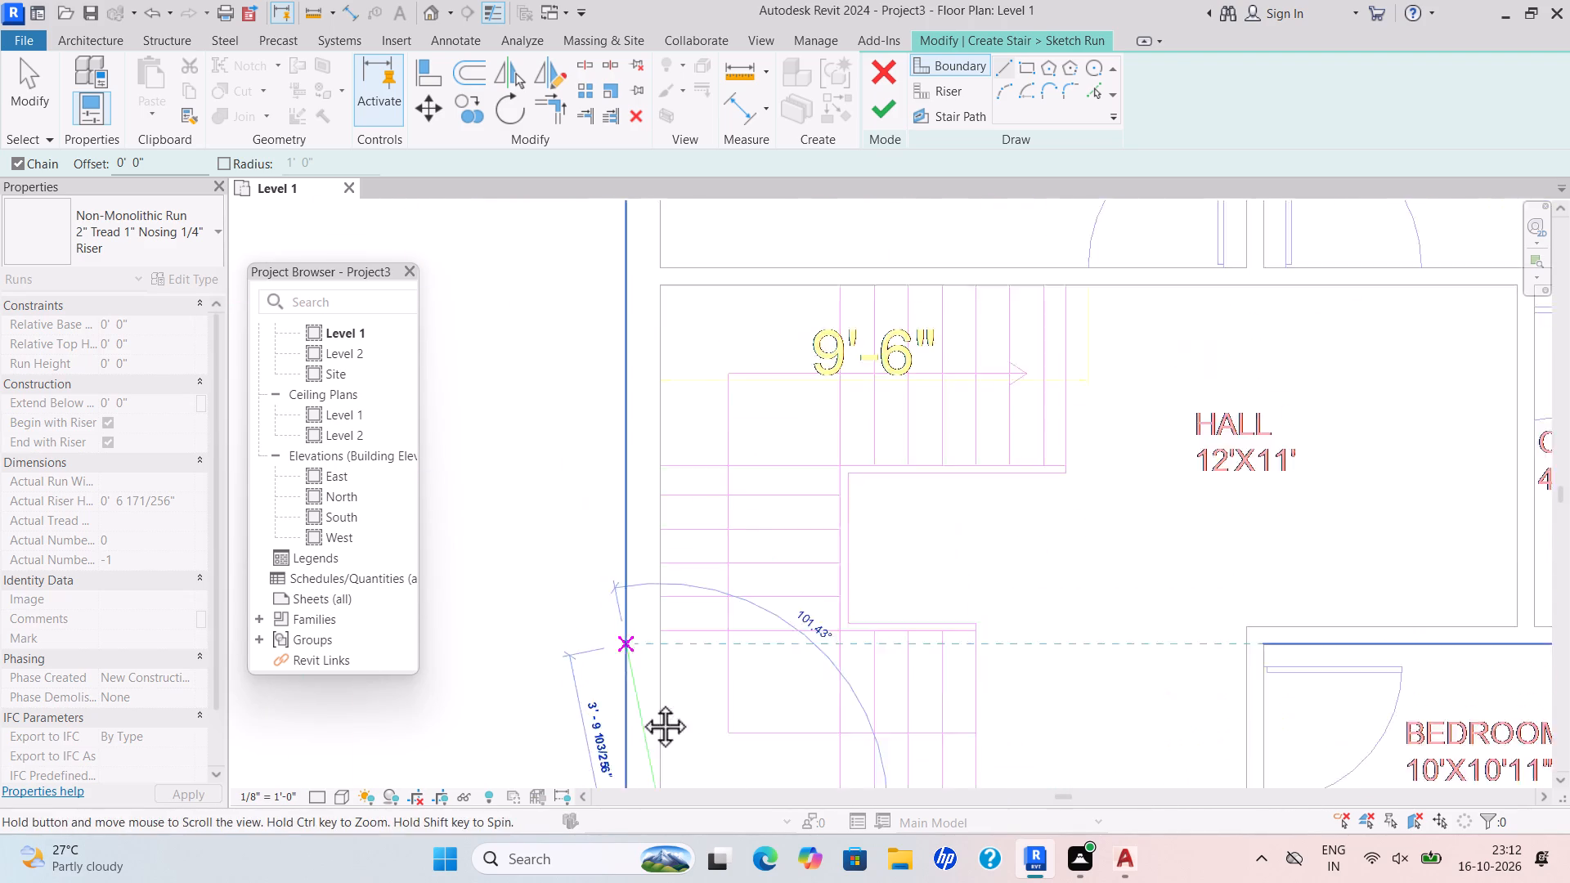
{"action": "middle_click_drag", "start_coordinate": [640, 701], "coordinate": [649, 733]}
{"action": "scroll", "coordinate": [648, 728], "scroll_direction": "down", "scroll_amount": 1}
{"action": "scroll", "coordinate": [669, 422], "scroll_direction": "up", "scroll_amount": 8}
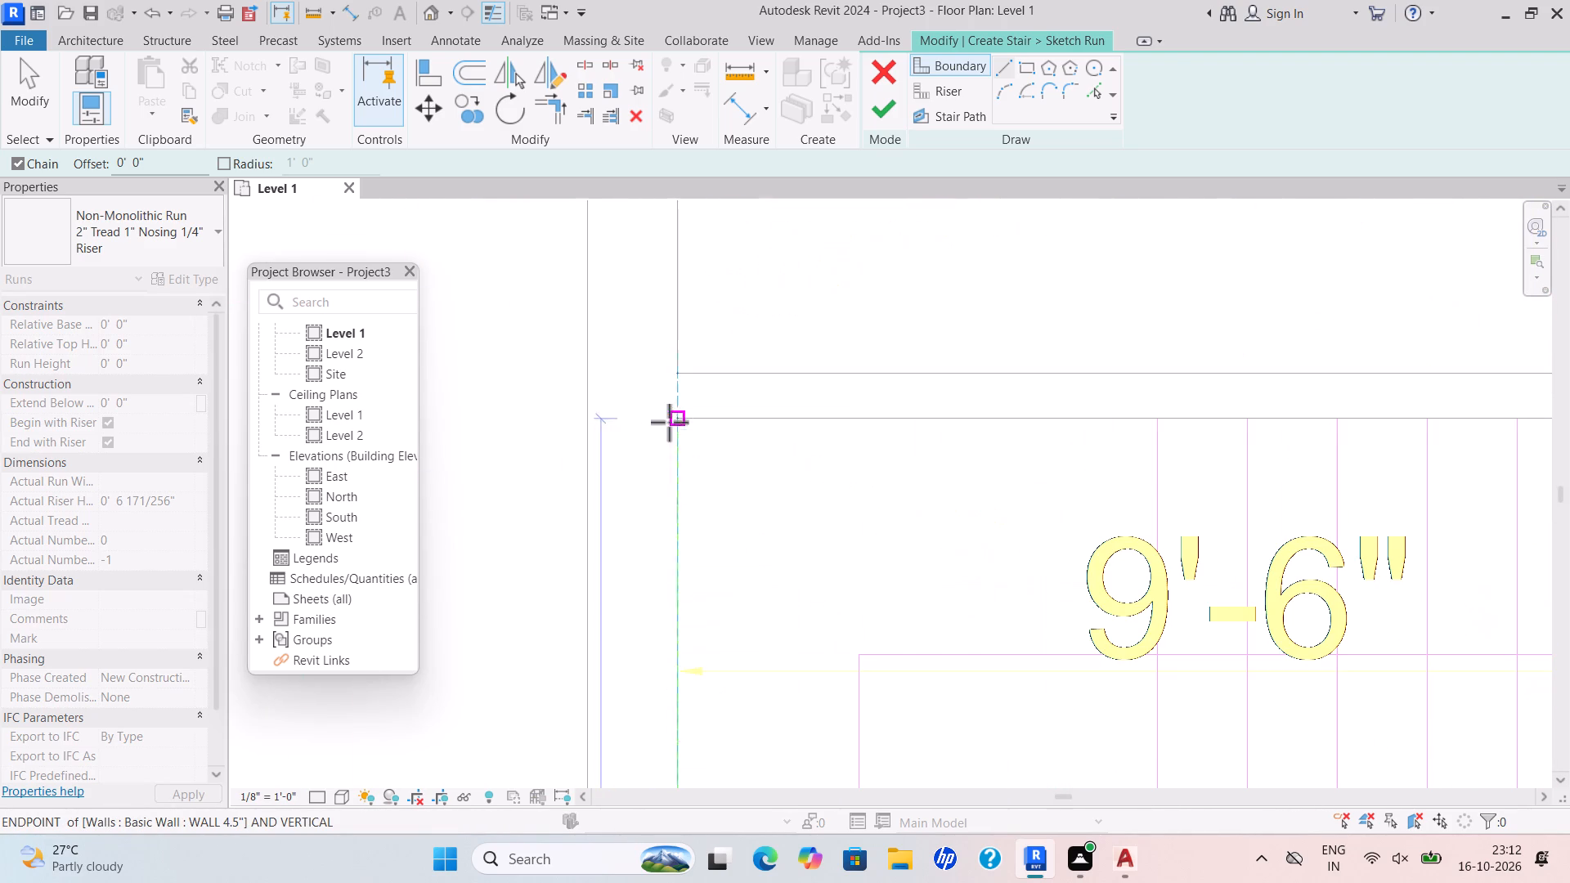
{"action": "scroll", "coordinate": [665, 427], "scroll_direction": "up", "scroll_amount": 5}
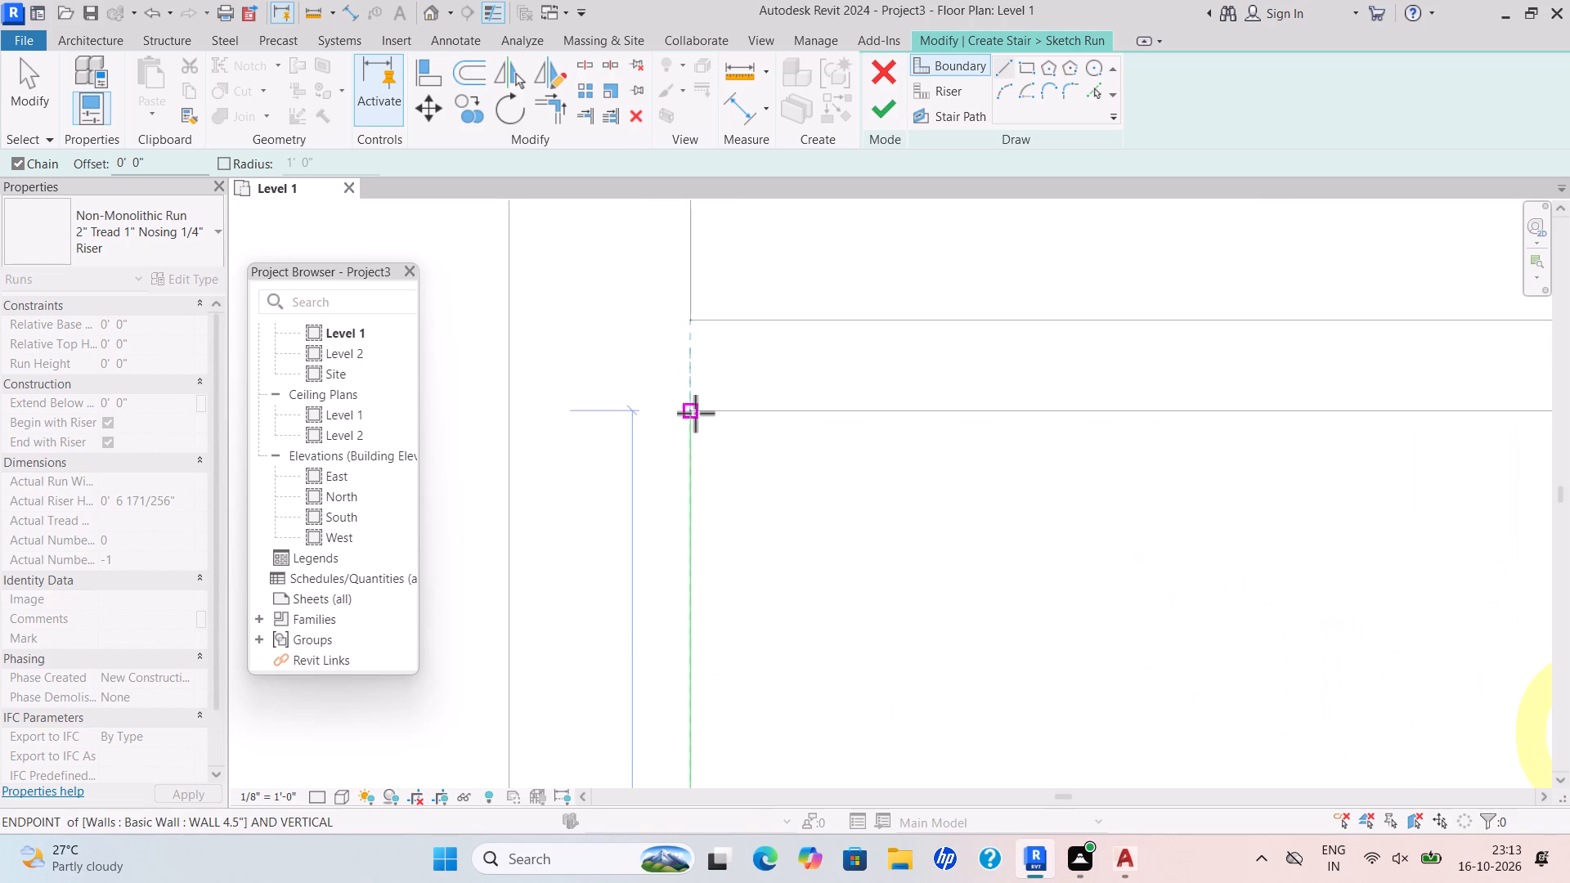
{"action": "left_click", "coordinate": [695, 413]}
Continue the outer boundary along the Bedroom 1 partition to the upper flight's last riser line, and end the chain.
{"action": "scroll", "coordinate": [1160, 415], "scroll_direction": "down", "scroll_amount": 6}
{"action": "middle_click_drag", "start_coordinate": [1160, 415], "coordinate": [681, 429]}
{"action": "scroll", "coordinate": [676, 429], "scroll_direction": "up", "scroll_amount": 1}
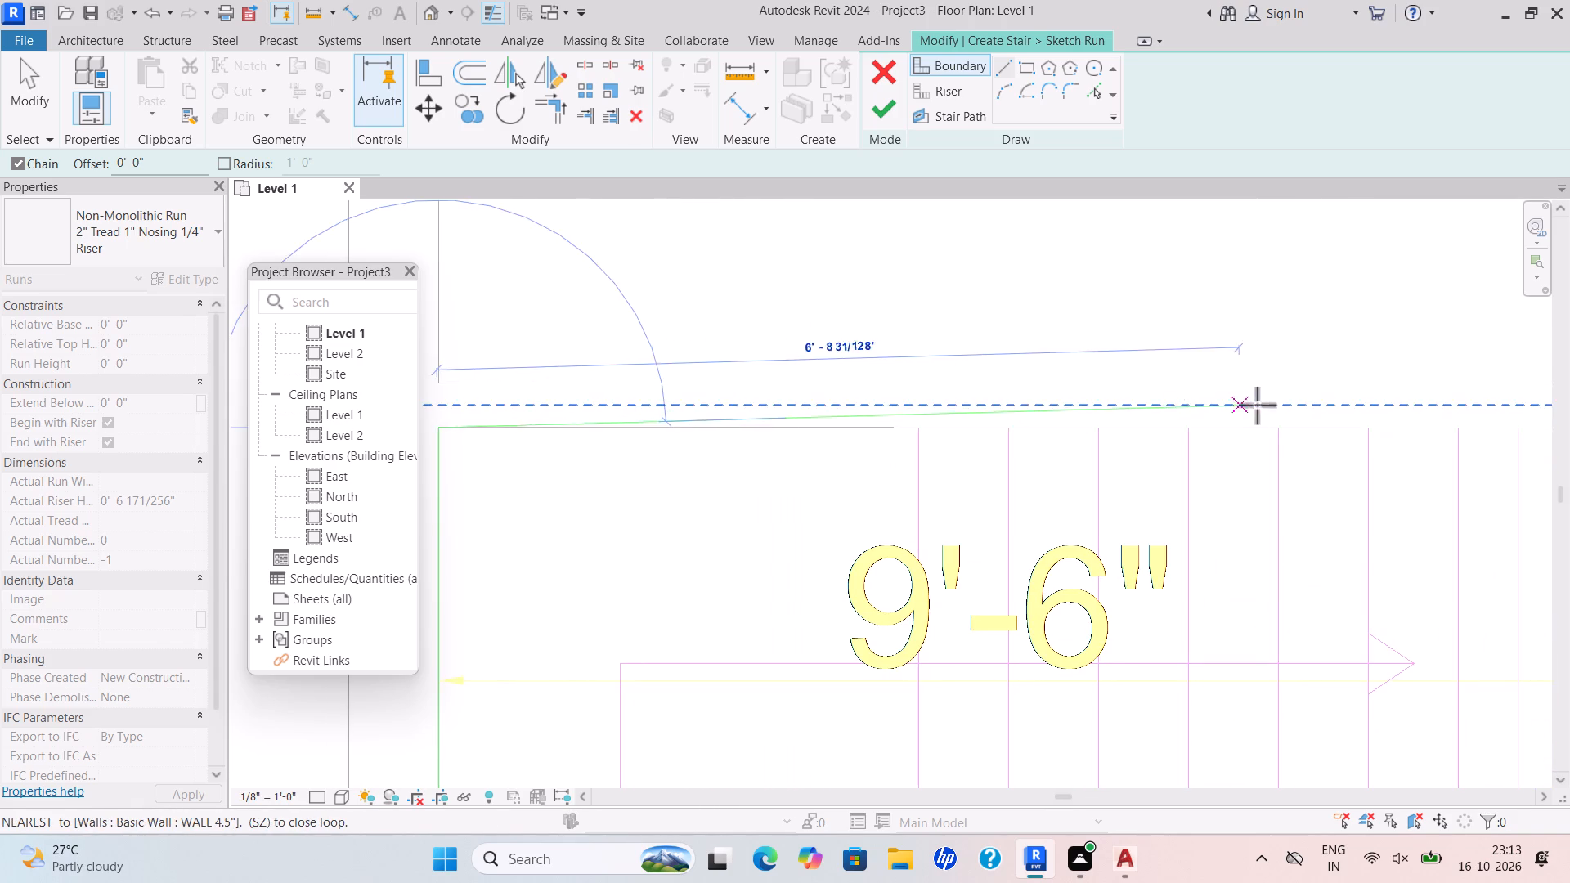
{"action": "scroll", "coordinate": [1261, 421], "scroll_direction": "down", "scroll_amount": 2}
{"action": "middle_click_drag", "start_coordinate": [1261, 423], "coordinate": [840, 420]}
{"action": "scroll", "coordinate": [1033, 424], "scroll_direction": "up", "scroll_amount": 4}
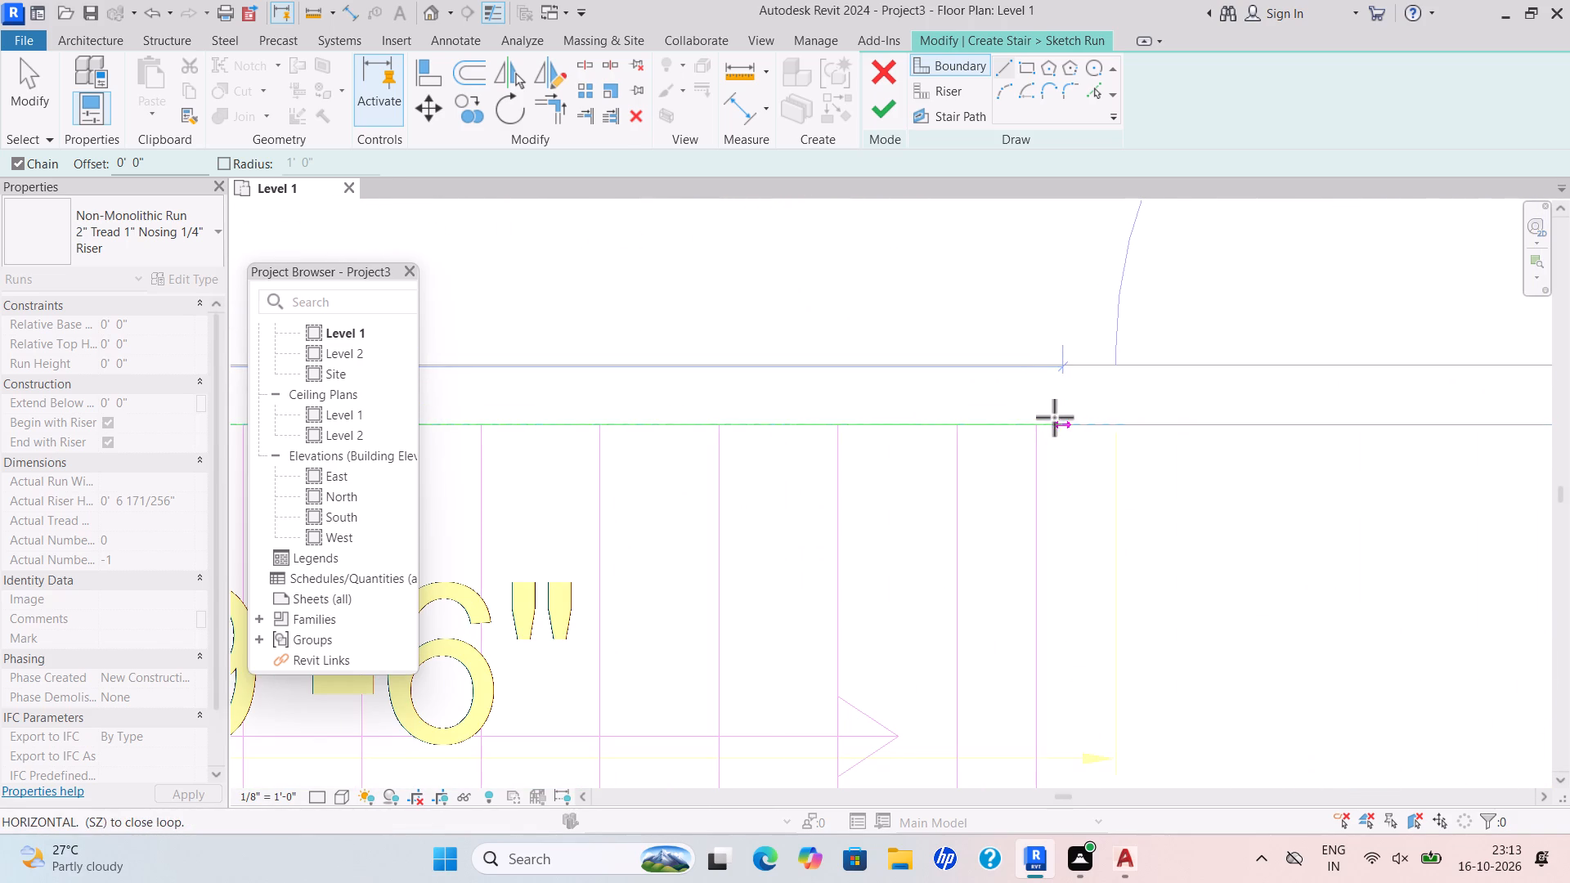
{"action": "left_click", "coordinate": [1033, 424]}
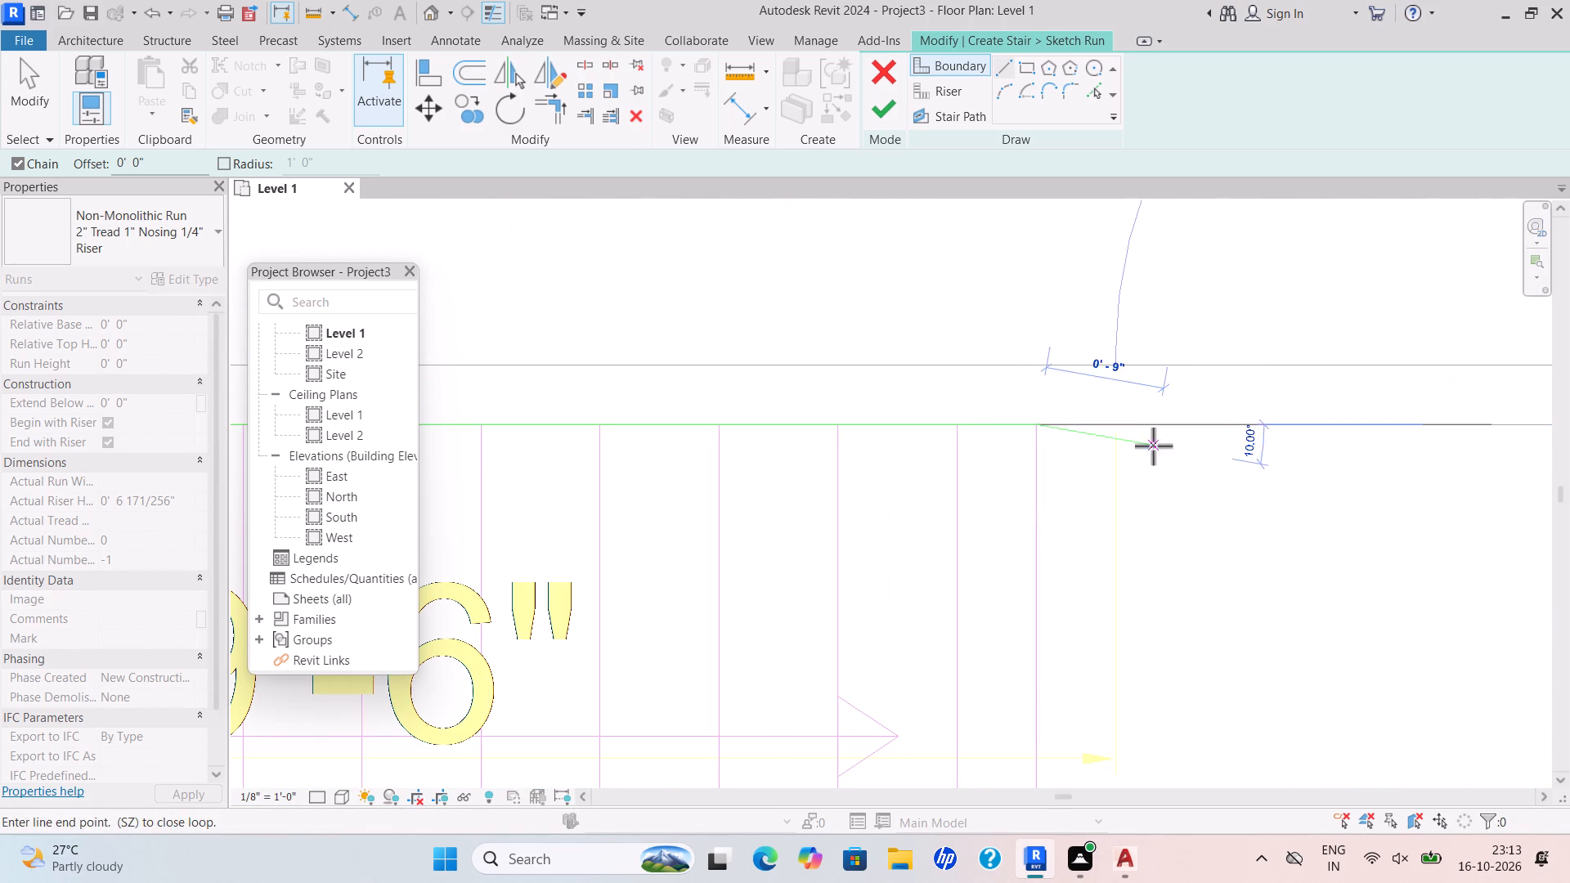
{"action": "key", "text": "Escape"}
Draw the inner stair boundary about 4'-10" along the upper flight, from its hall-side end to the stairwell's inner corner.
{"action": "scroll", "coordinate": [1124, 479], "scroll_direction": "down", "scroll_amount": 7}
{"action": "middle_click_drag", "start_coordinate": [1098, 460], "coordinate": [989, 303]}
{"action": "scroll", "coordinate": [976, 540], "scroll_direction": "up", "scroll_amount": 1}
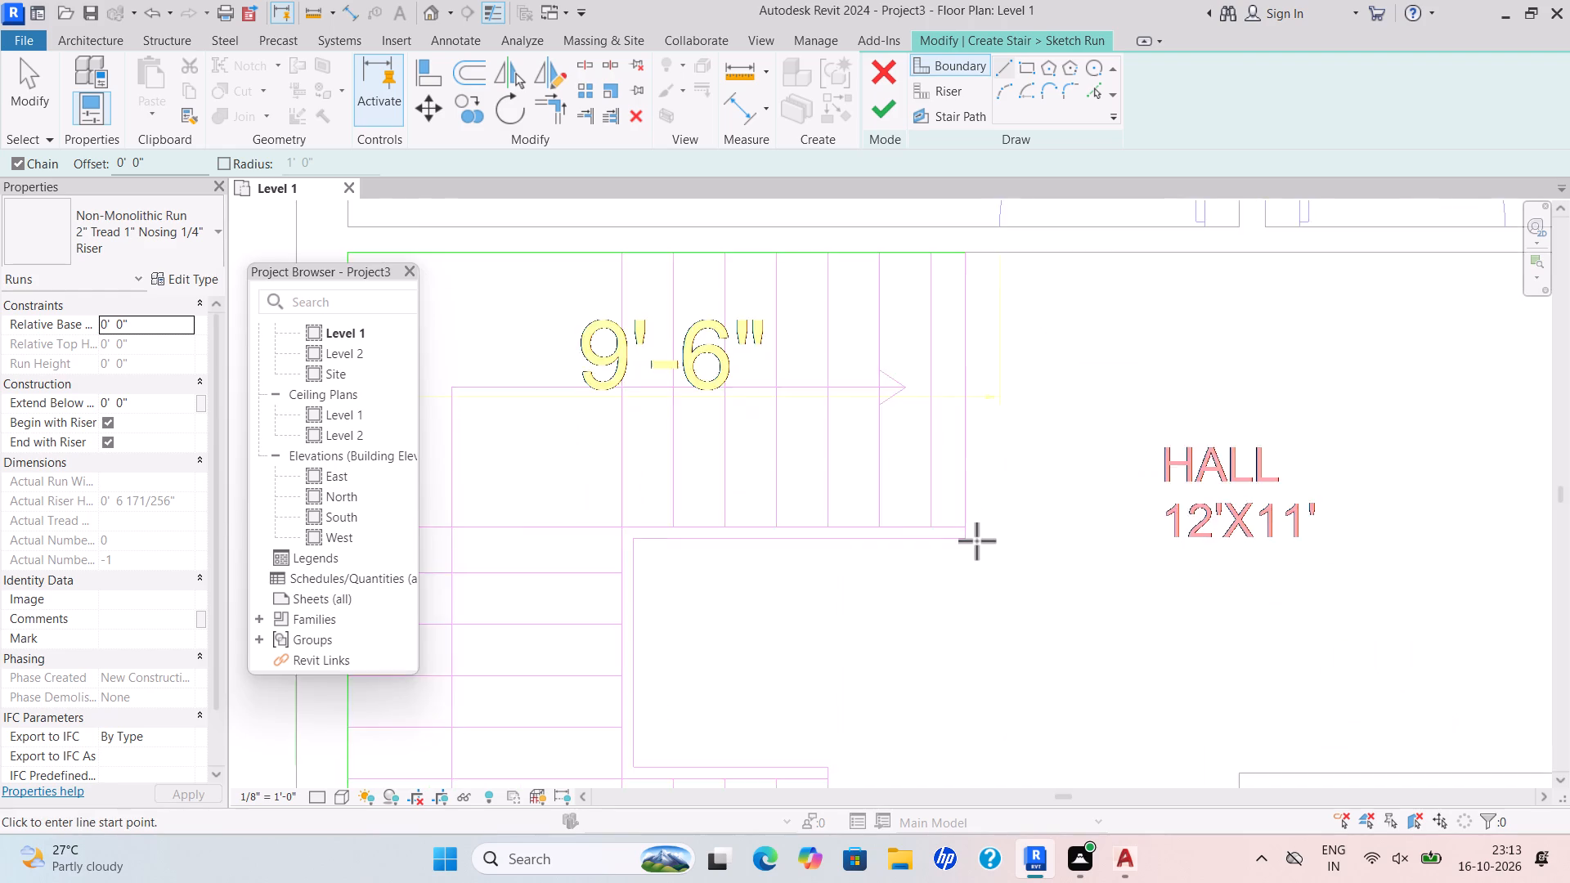
{"action": "scroll", "coordinate": [976, 540], "scroll_direction": "up", "scroll_amount": 2}
{"action": "left_click", "coordinate": [962, 539]}
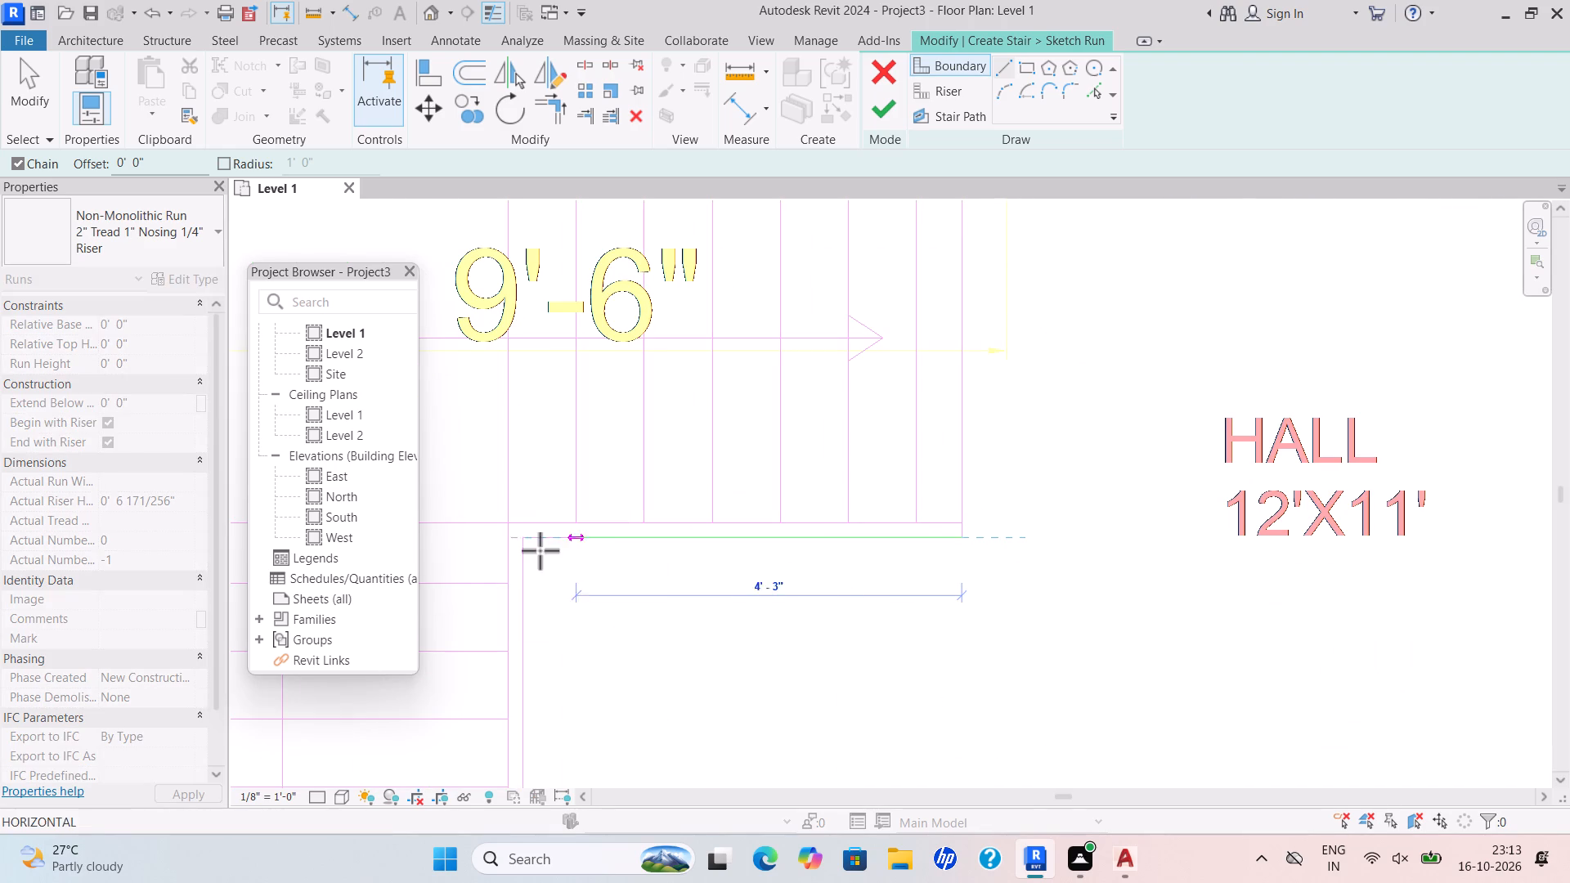
{"action": "left_click", "coordinate": [522, 540]}
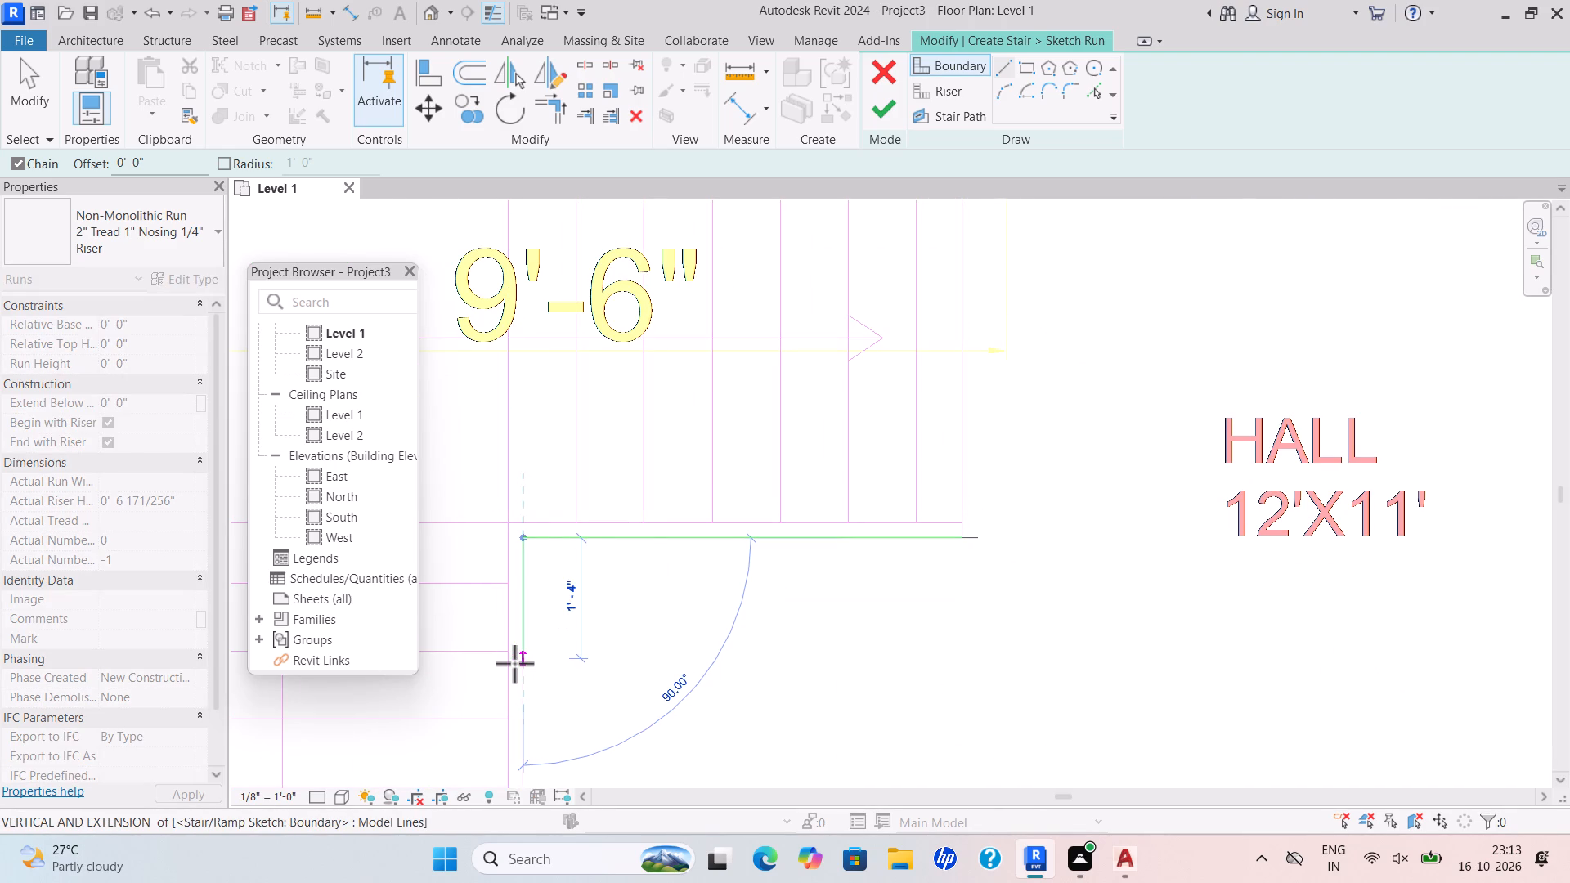
Continue the inner boundary 3'-4" along the middle flight and along the lower flight to its hall-side end, and end the chain.
{"action": "scroll", "coordinate": [511, 678], "scroll_direction": "down", "scroll_amount": 3}
{"action": "middle_click_drag", "start_coordinate": [505, 669], "coordinate": [442, 509]}
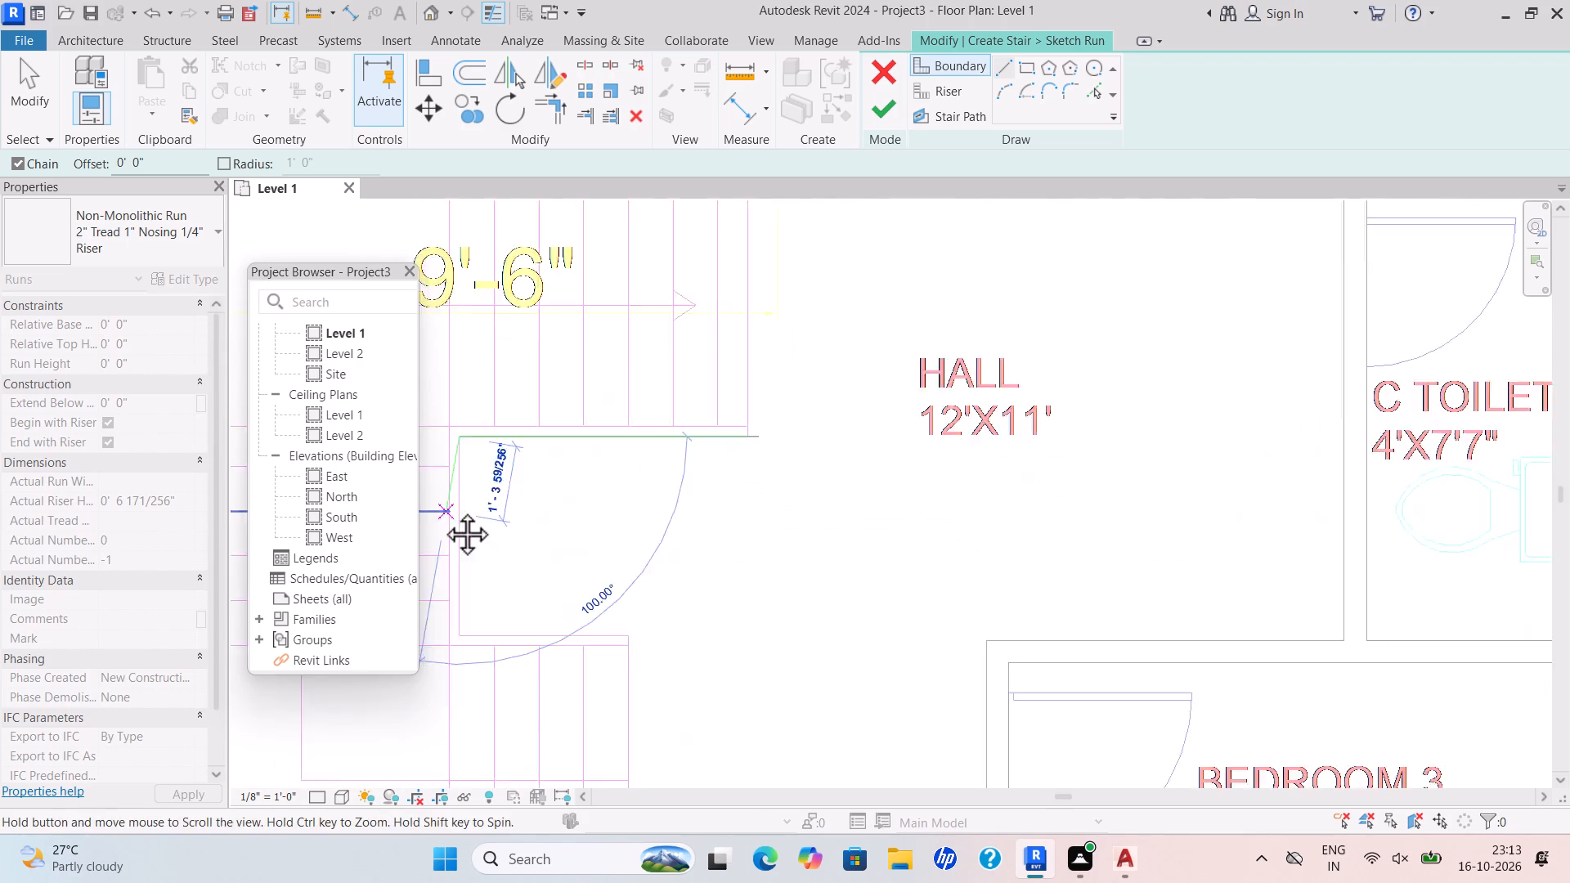
{"action": "scroll", "coordinate": [442, 509], "scroll_direction": "down", "scroll_amount": 1}
{"action": "middle_click_drag", "start_coordinate": [442, 509], "coordinate": [441, 491]}
{"action": "scroll", "coordinate": [451, 587], "scroll_direction": "up", "scroll_amount": 4}
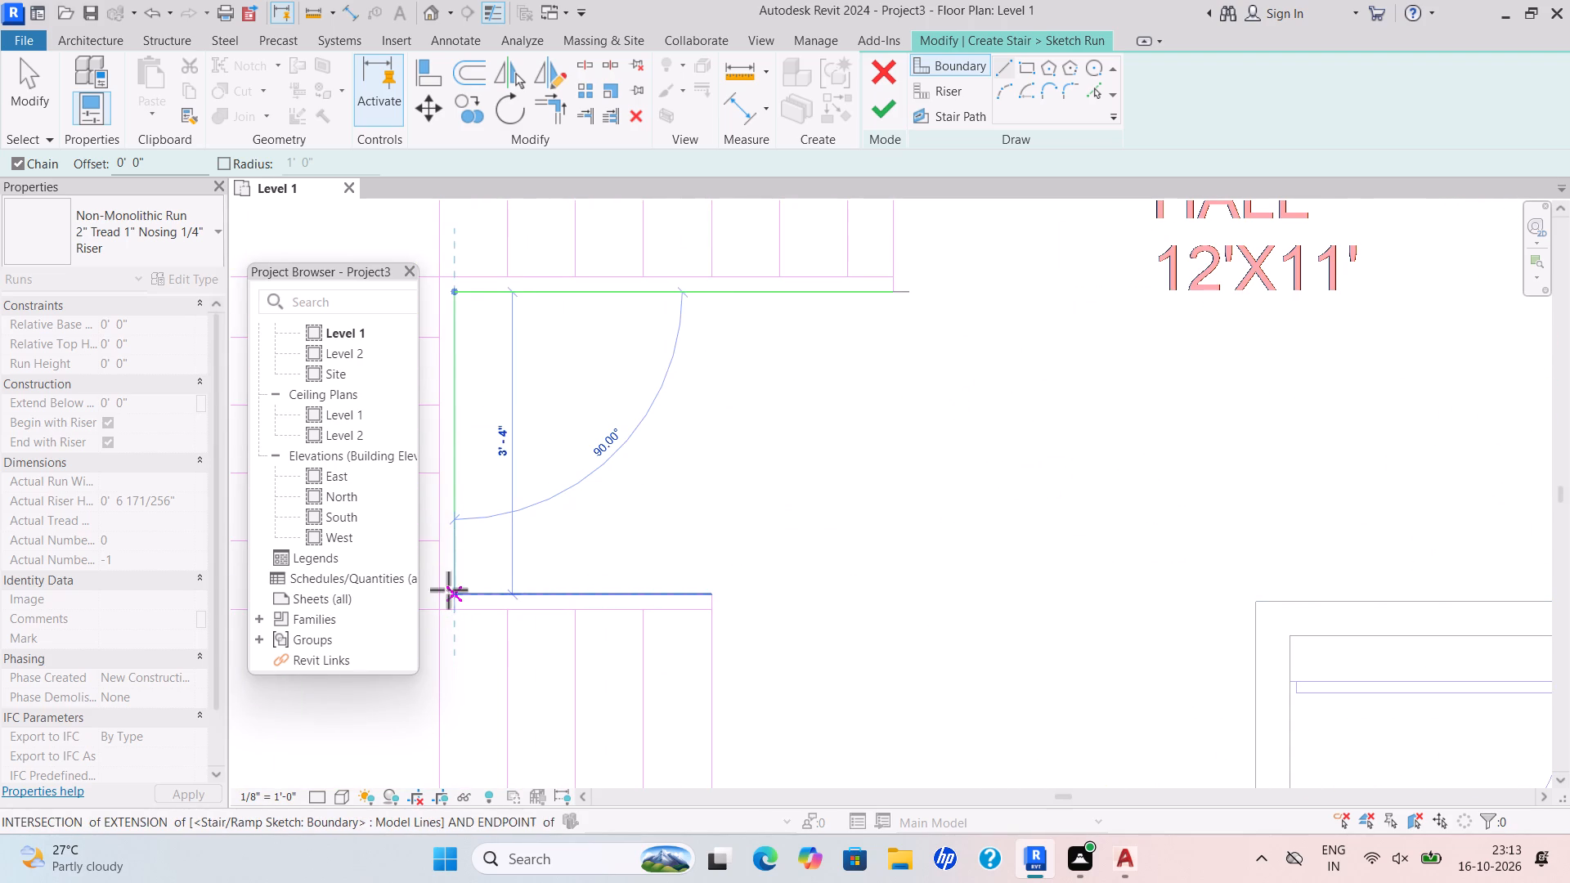
{"action": "scroll", "coordinate": [460, 603], "scroll_direction": "up", "scroll_amount": 4}
{"action": "left_click_drag", "start_coordinate": [451, 588], "coordinate": [460, 588]}
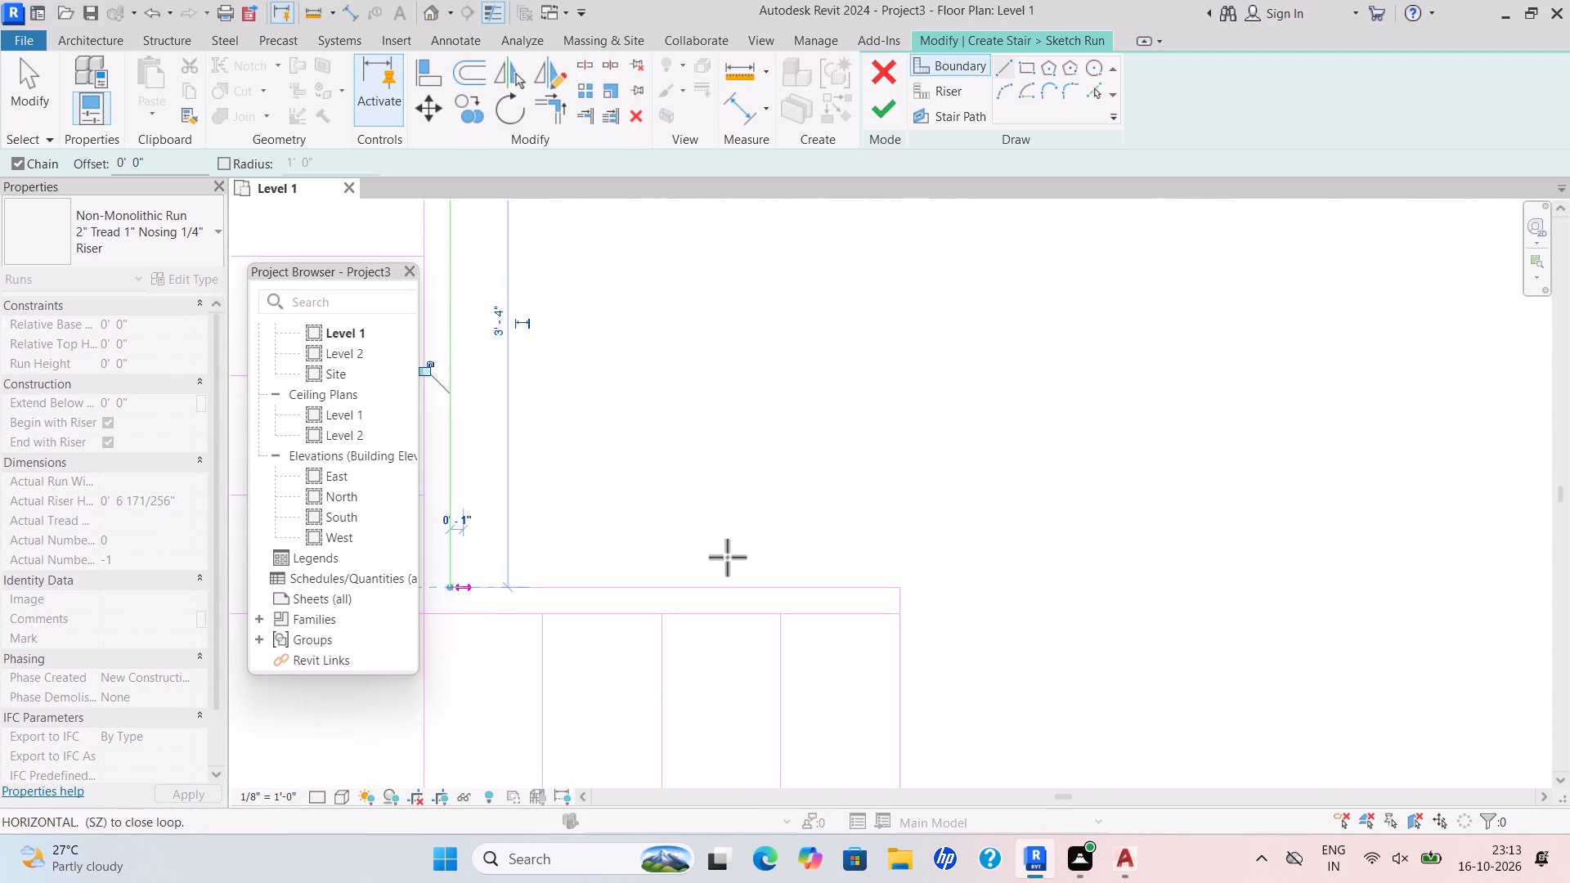
{"action": "scroll", "coordinate": [901, 589], "scroll_direction": "up", "scroll_amount": 4}
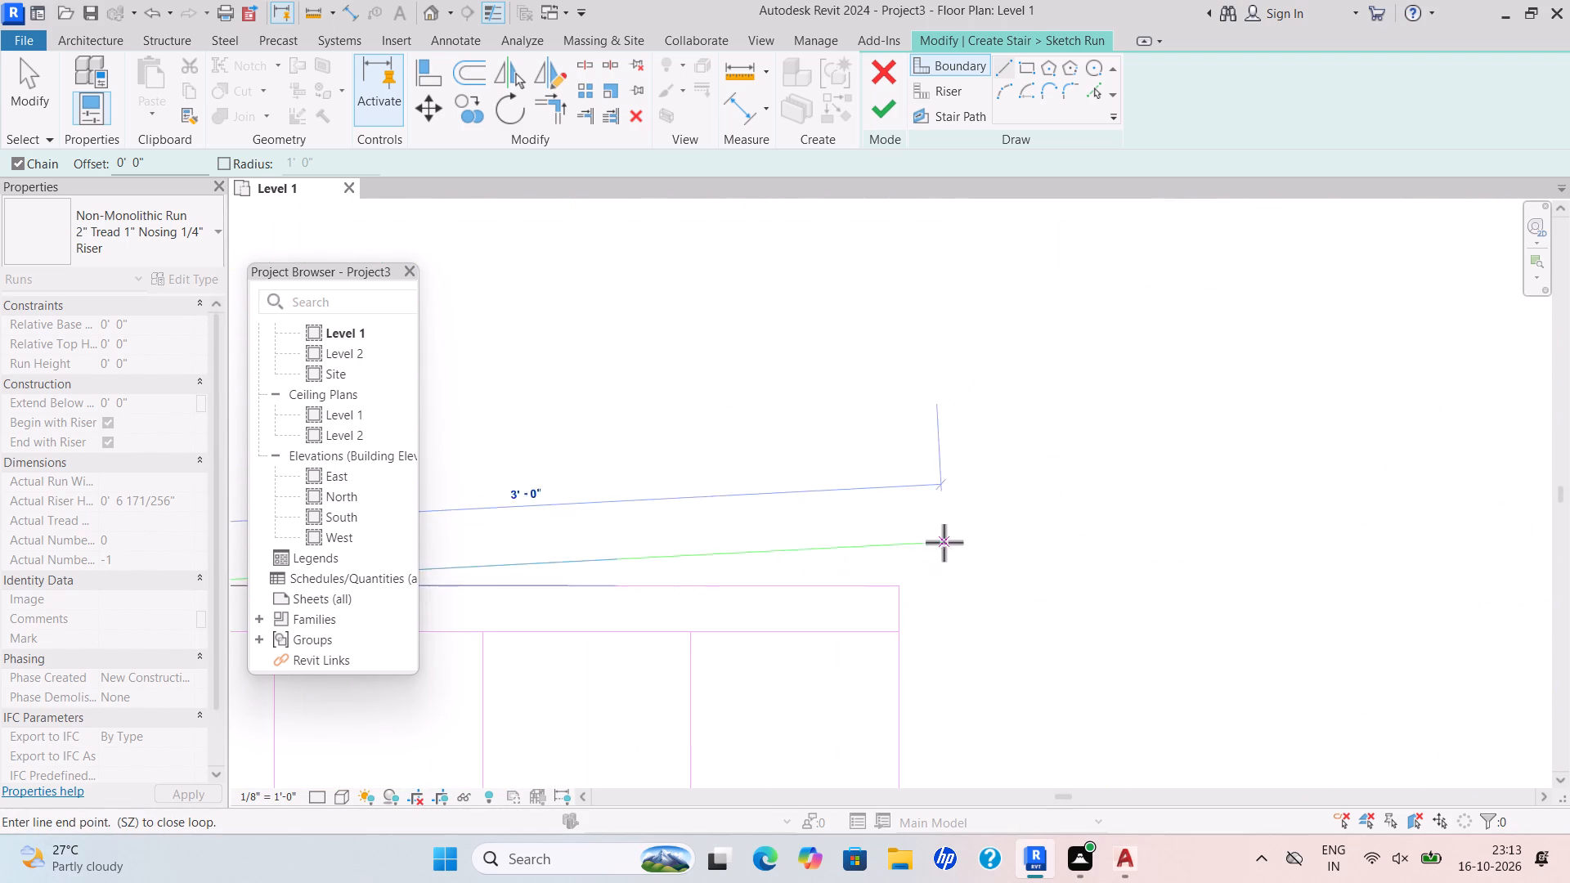
{"action": "left_click_drag", "start_coordinate": [896, 594], "coordinate": [889, 591]}
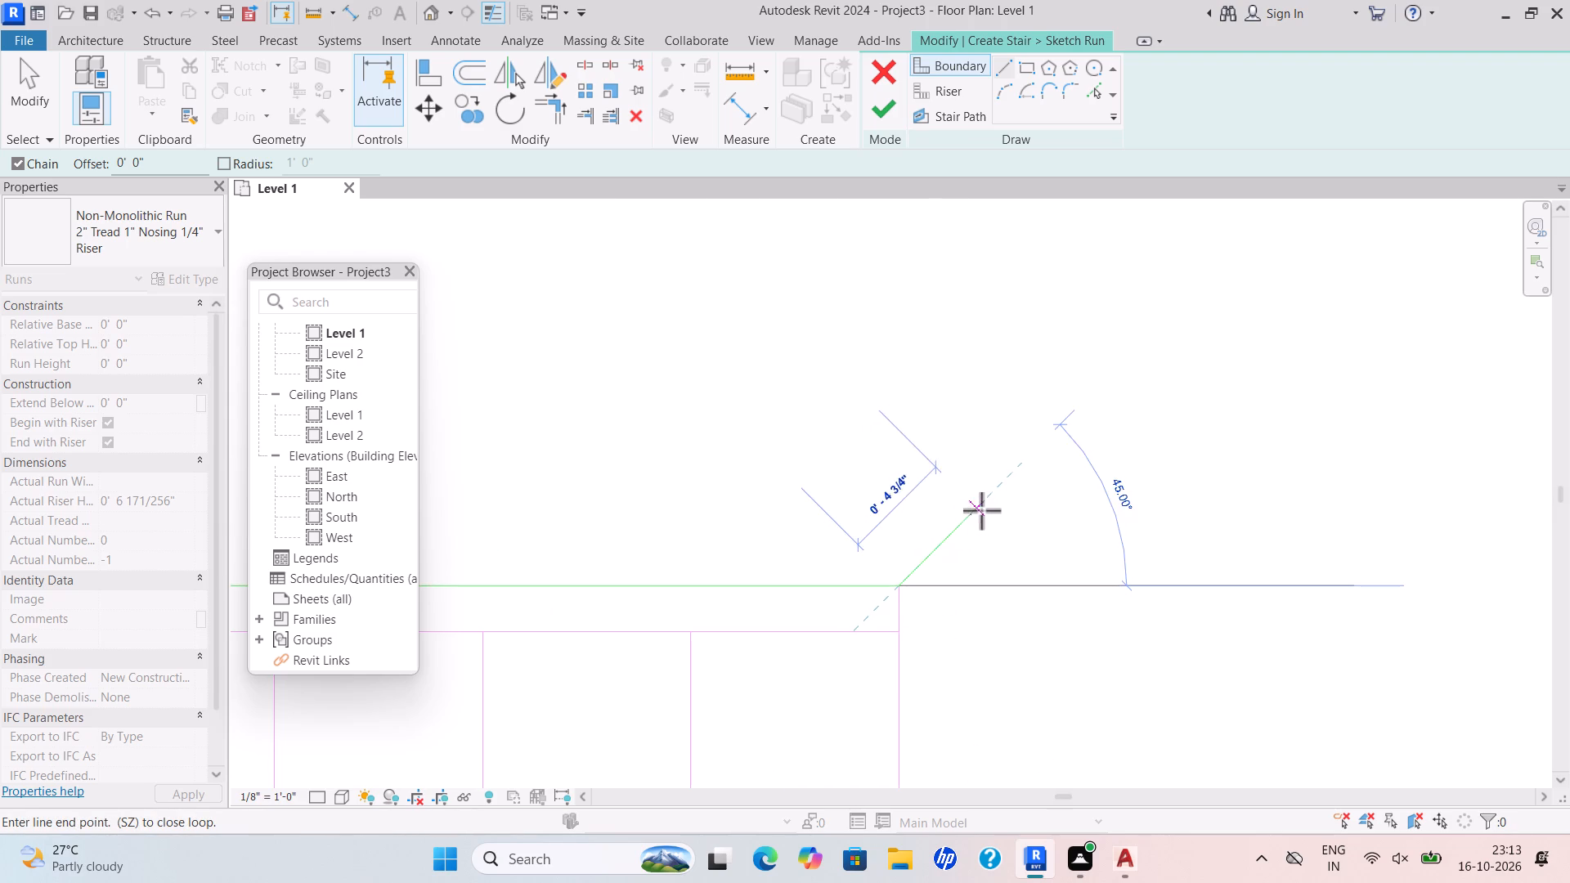
{"action": "key", "text": "Escape"}
Draw a 4'-2" riser line closing the upper flight's hall-side end between the outer and inner boundaries.
{"action": "scroll", "coordinate": [918, 491], "scroll_direction": "down", "scroll_amount": 13}
{"action": "middle_click", "coordinate": [909, 524]}
{"action": "middle_click_drag", "start_coordinate": [898, 576], "coordinate": [893, 584]}
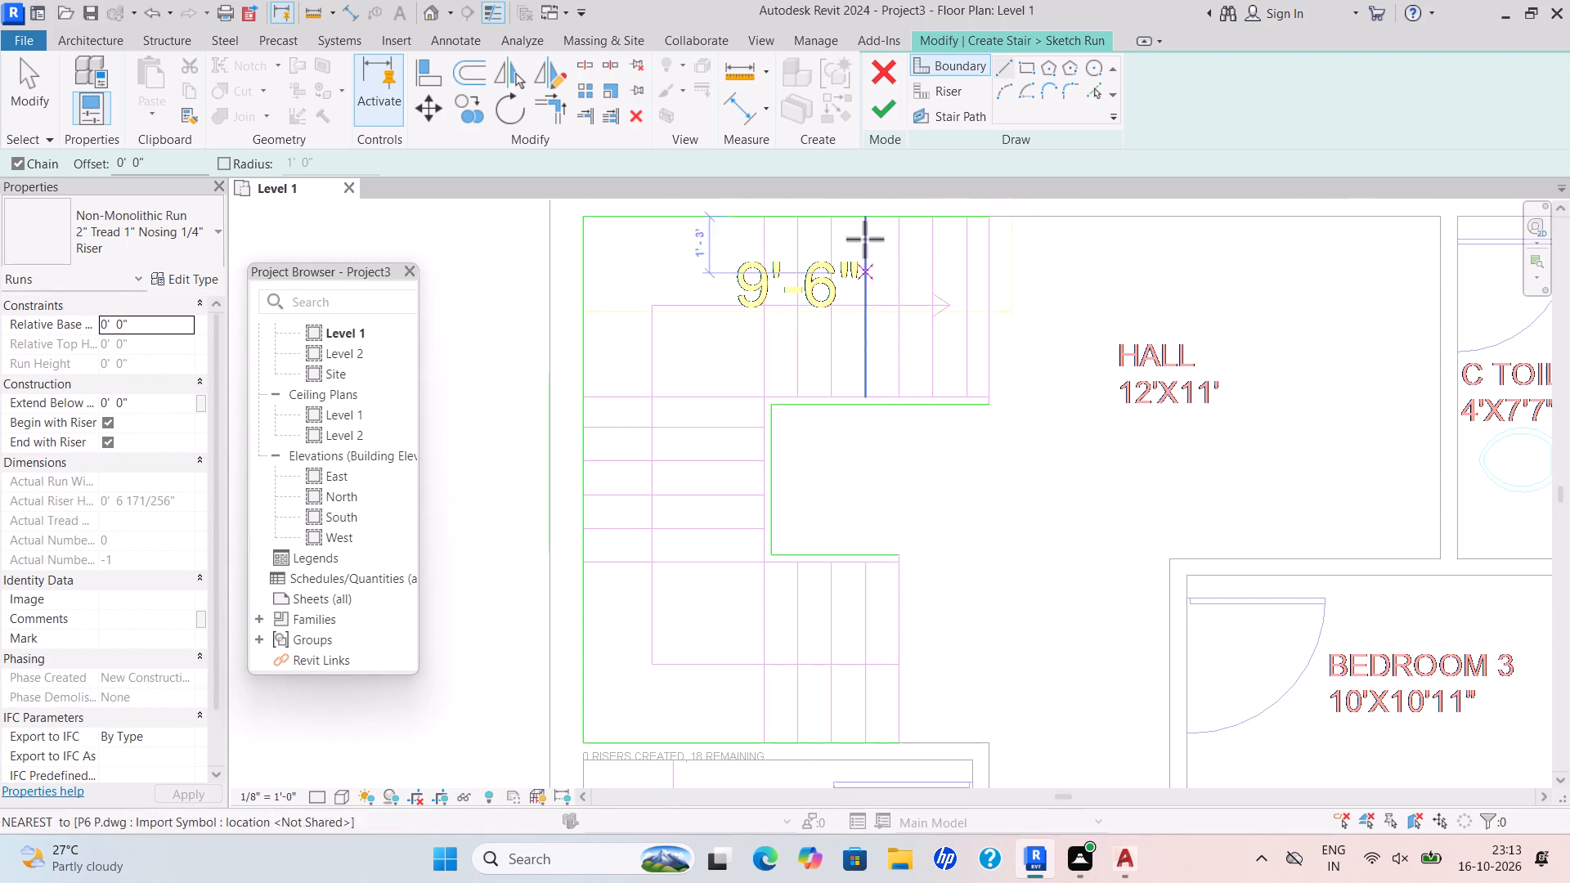
{"action": "left_click", "coordinate": [958, 85]}
{"action": "left_click", "coordinate": [957, 92]}
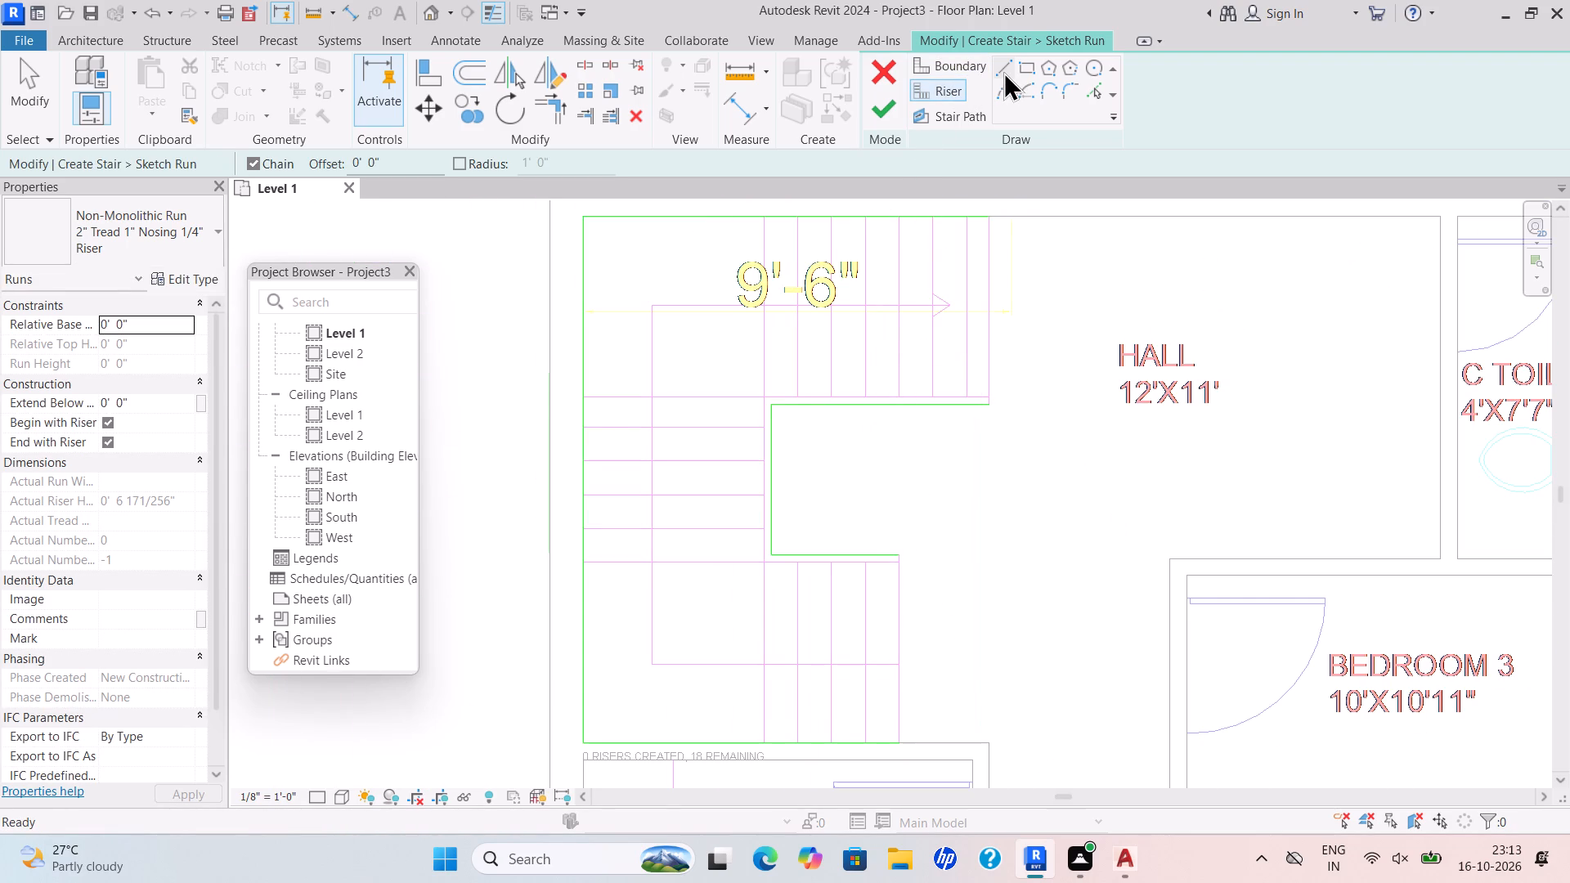
{"action": "left_click", "coordinate": [1003, 70]}
{"action": "scroll", "coordinate": [1054, 347], "scroll_direction": "down", "scroll_amount": 3}
{"action": "middle_click_drag", "start_coordinate": [1055, 348], "coordinate": [997, 428]}
{"action": "scroll", "coordinate": [958, 356], "scroll_direction": "up", "scroll_amount": 7}
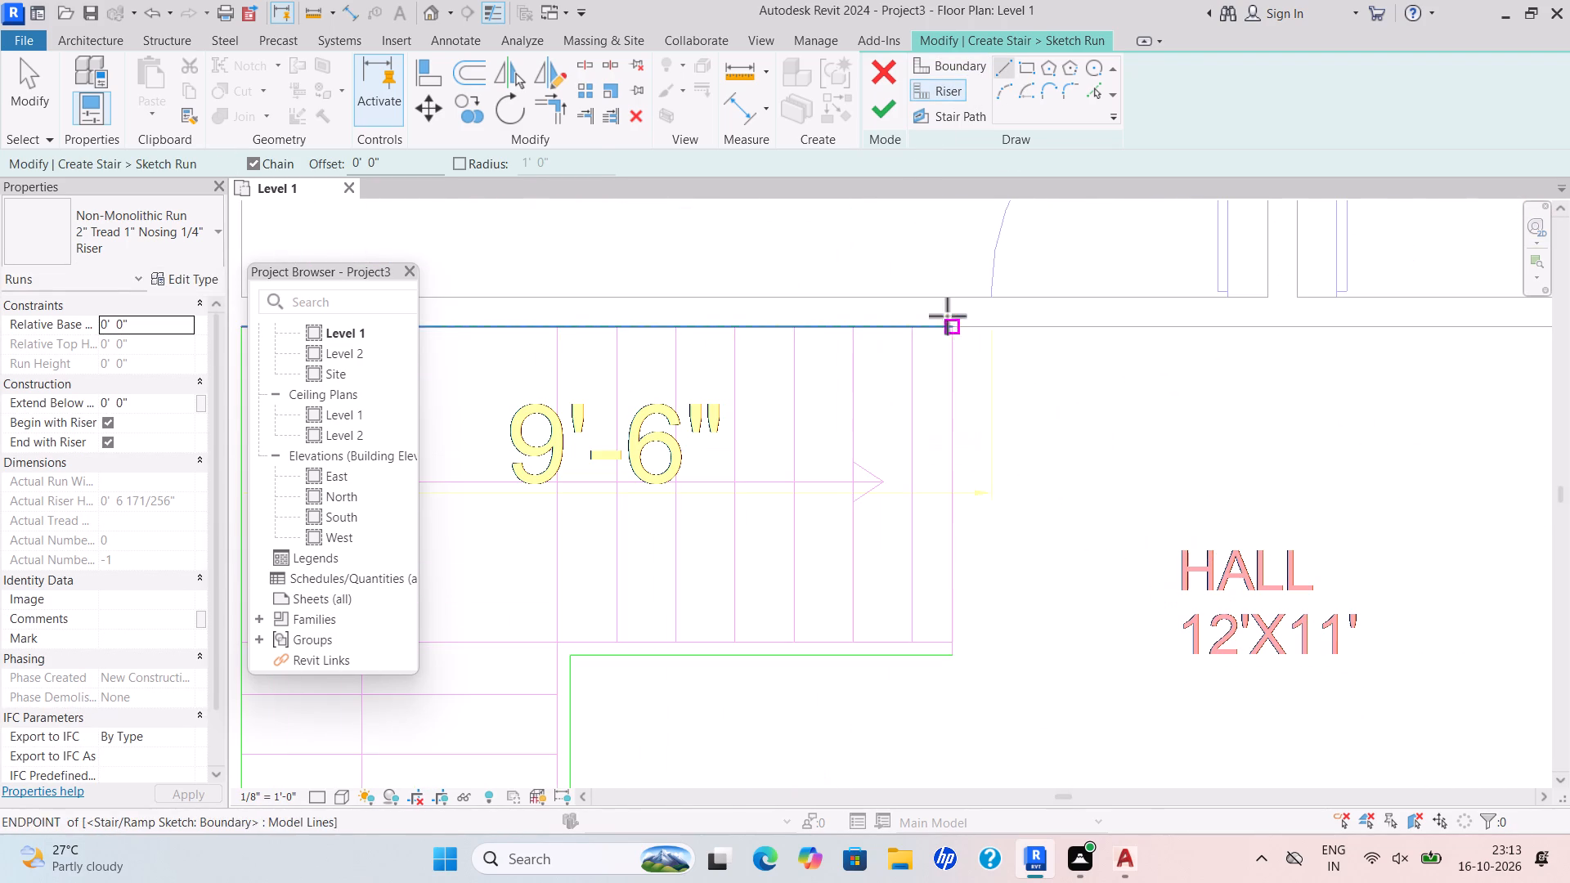
{"action": "left_click", "coordinate": [950, 327]}
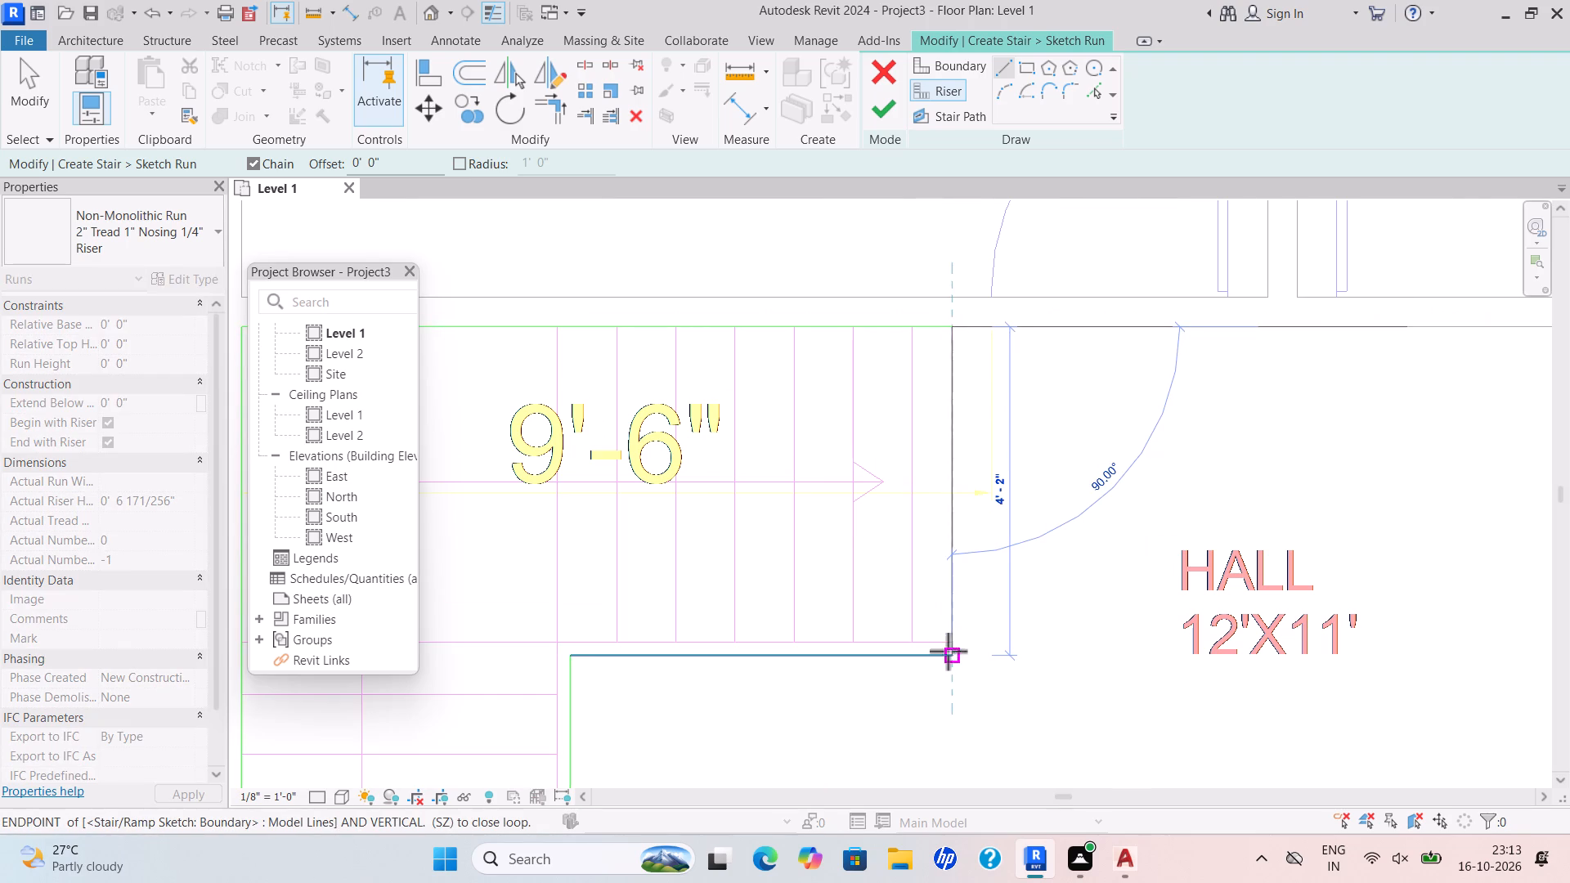
{"action": "scroll", "coordinate": [953, 660], "scroll_direction": "up", "scroll_amount": 5}
{"action": "left_click_drag", "start_coordinate": [958, 651], "coordinate": [951, 649]}
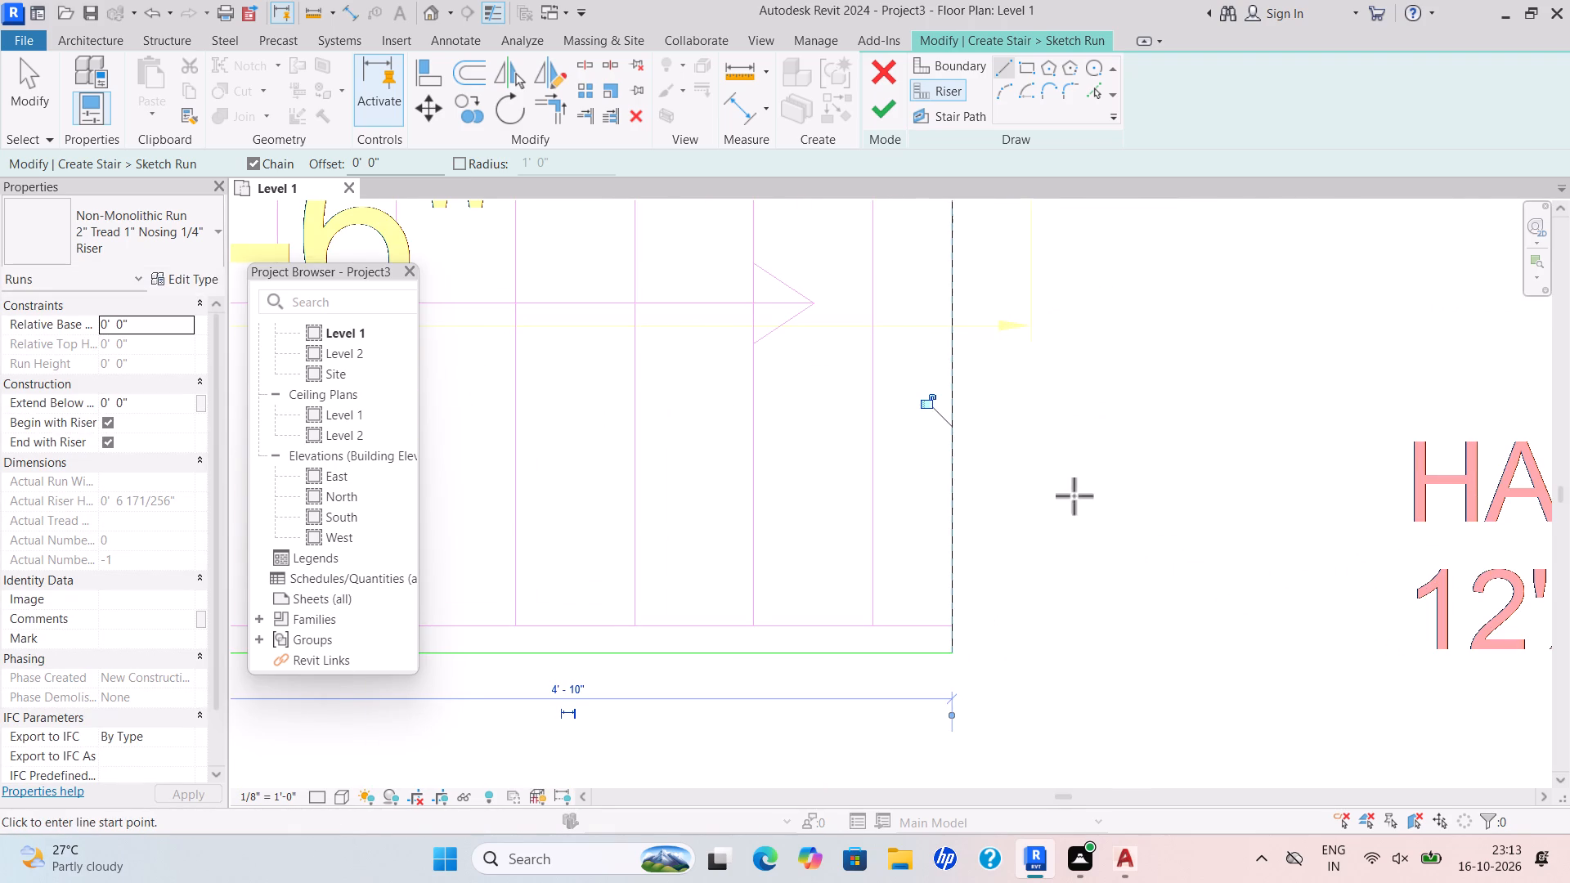
Draw three 4'-2" riser lines across the upper flight, the first 6" from its hall-side end and the others at 9" spacing.
{"action": "scroll", "coordinate": [883, 365], "scroll_direction": "down", "scroll_amount": 3}
{"action": "middle_click_drag", "start_coordinate": [878, 392], "coordinate": [866, 499]}
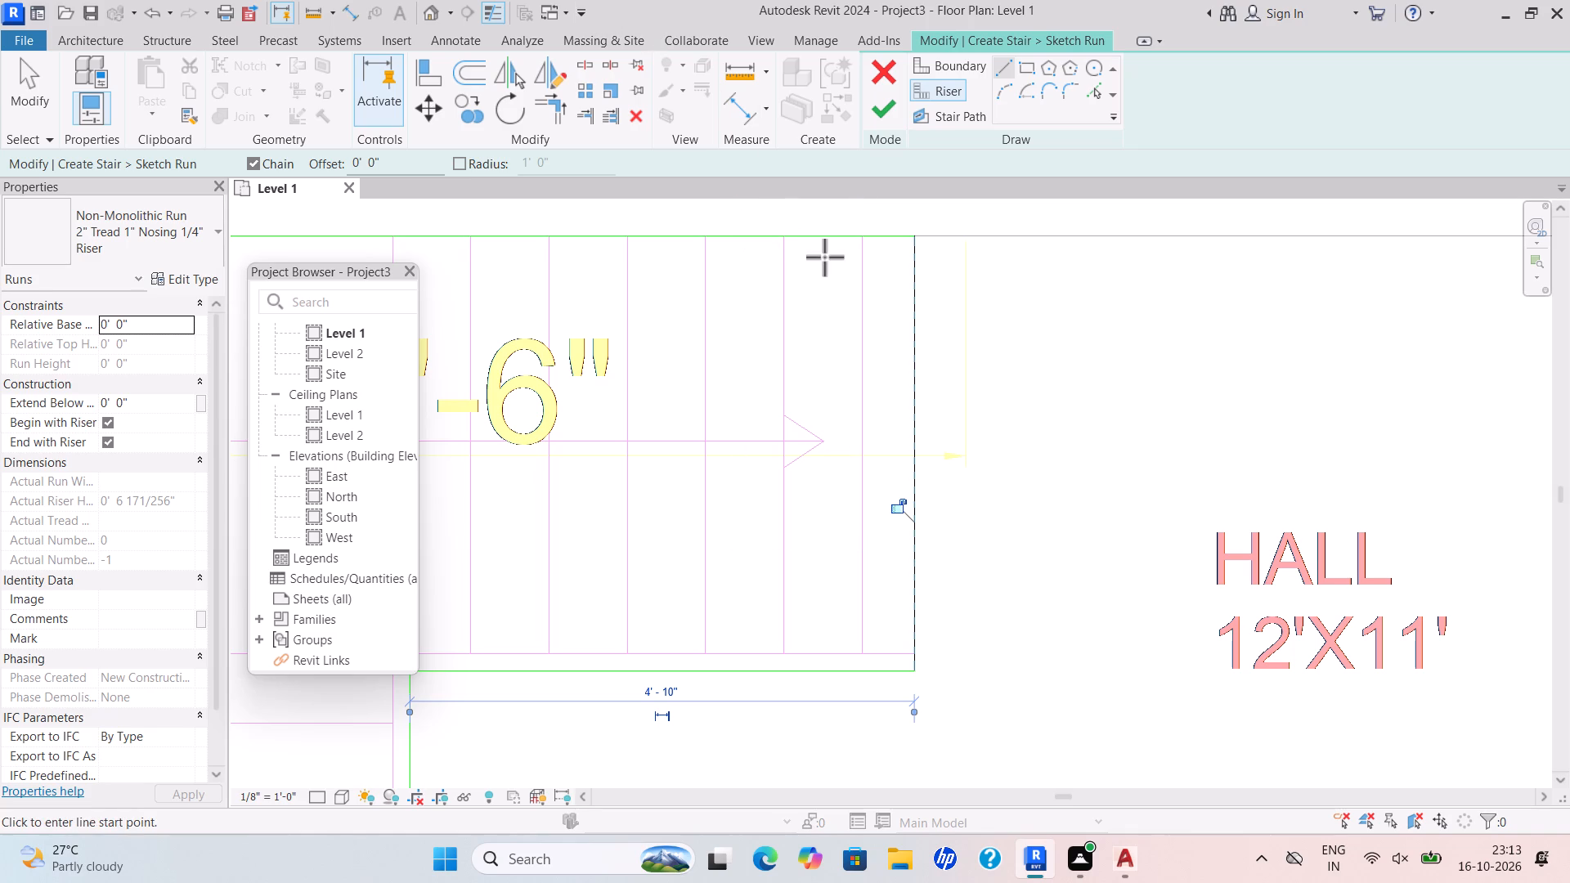
{"action": "left_click_drag", "start_coordinate": [868, 239], "coordinate": [865, 299]}
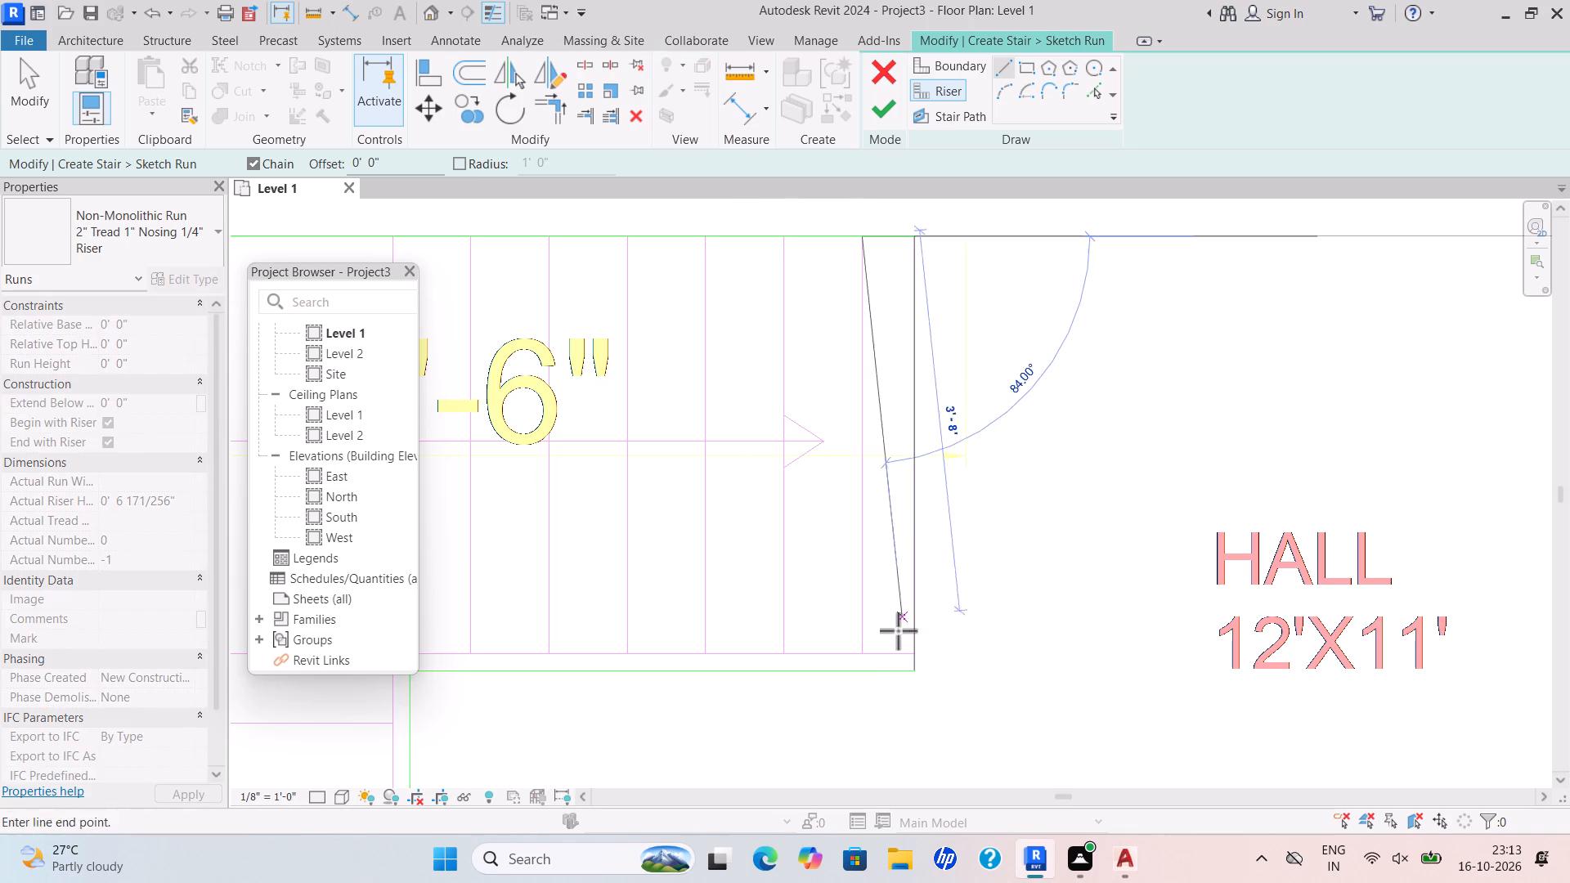
{"action": "scroll", "coordinate": [868, 667], "scroll_direction": "up", "scroll_amount": 3}
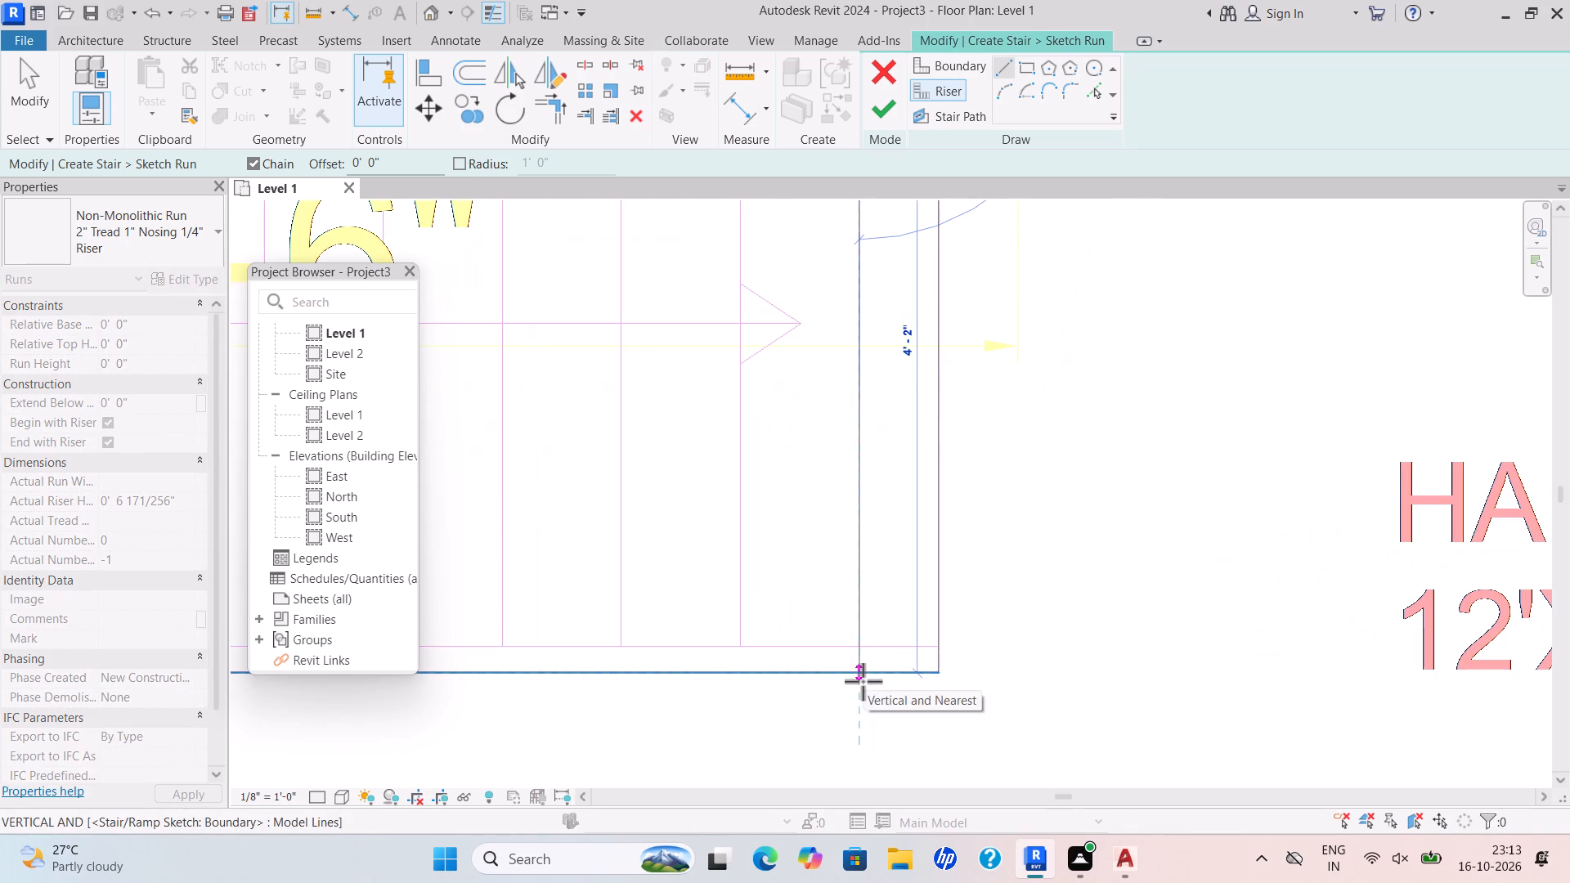
{"action": "left_click", "coordinate": [867, 669]}
{"action": "scroll", "coordinate": [1038, 435], "scroll_direction": "down", "scroll_amount": 5}
{"action": "middle_click_drag", "start_coordinate": [1041, 442], "coordinate": [1052, 541]}
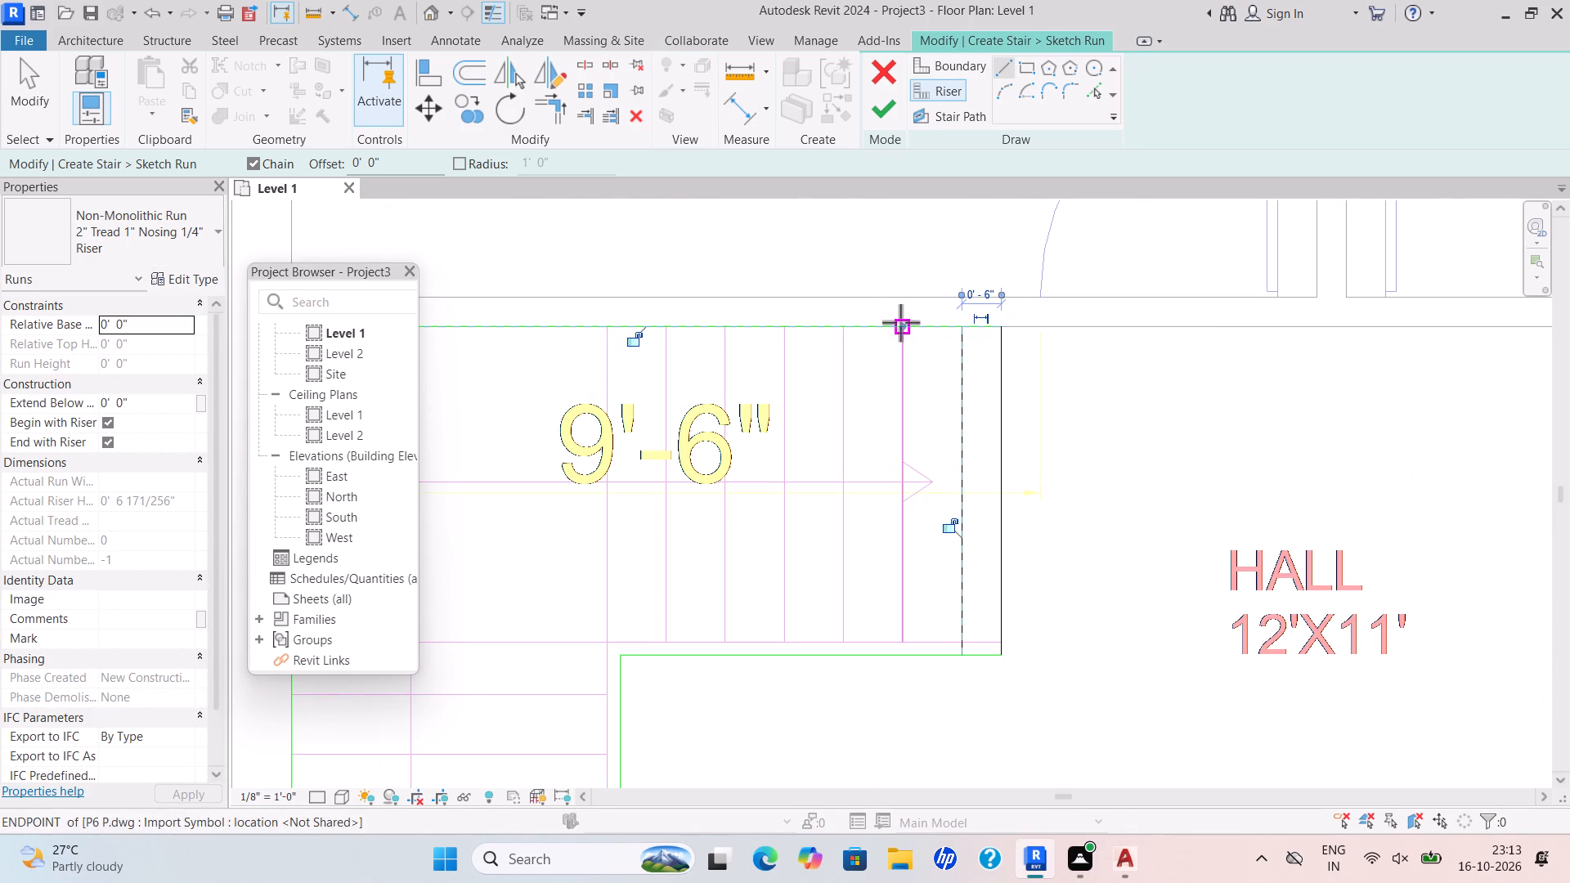
{"action": "left_click_drag", "start_coordinate": [900, 323], "coordinate": [903, 339]}
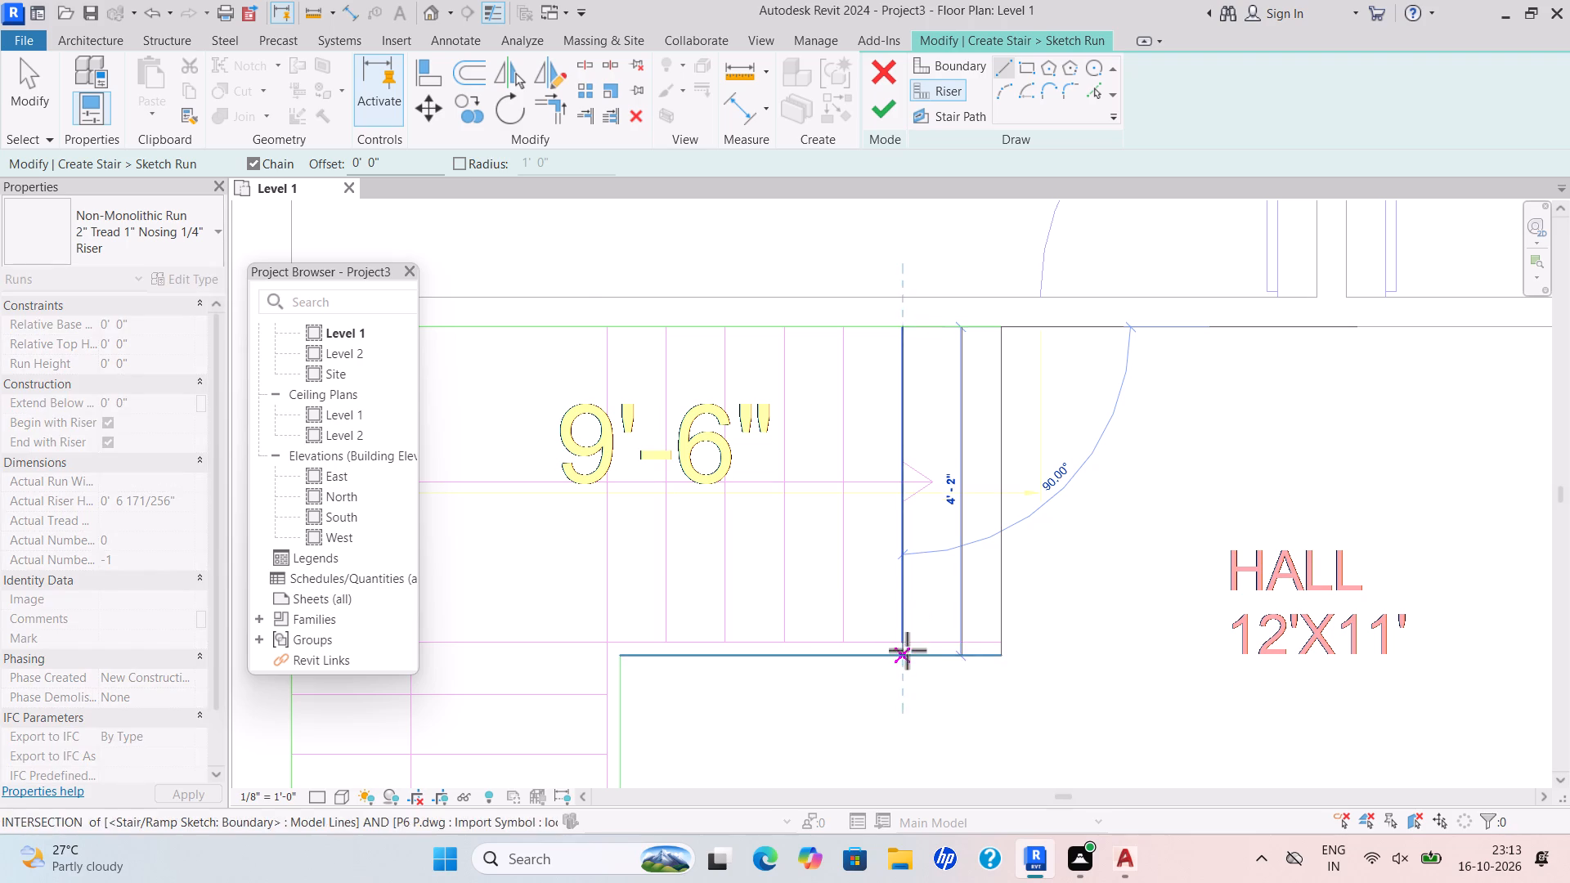
{"action": "left_click", "coordinate": [907, 650]}
{"action": "left_click_drag", "start_coordinate": [850, 334], "coordinate": [845, 388]}
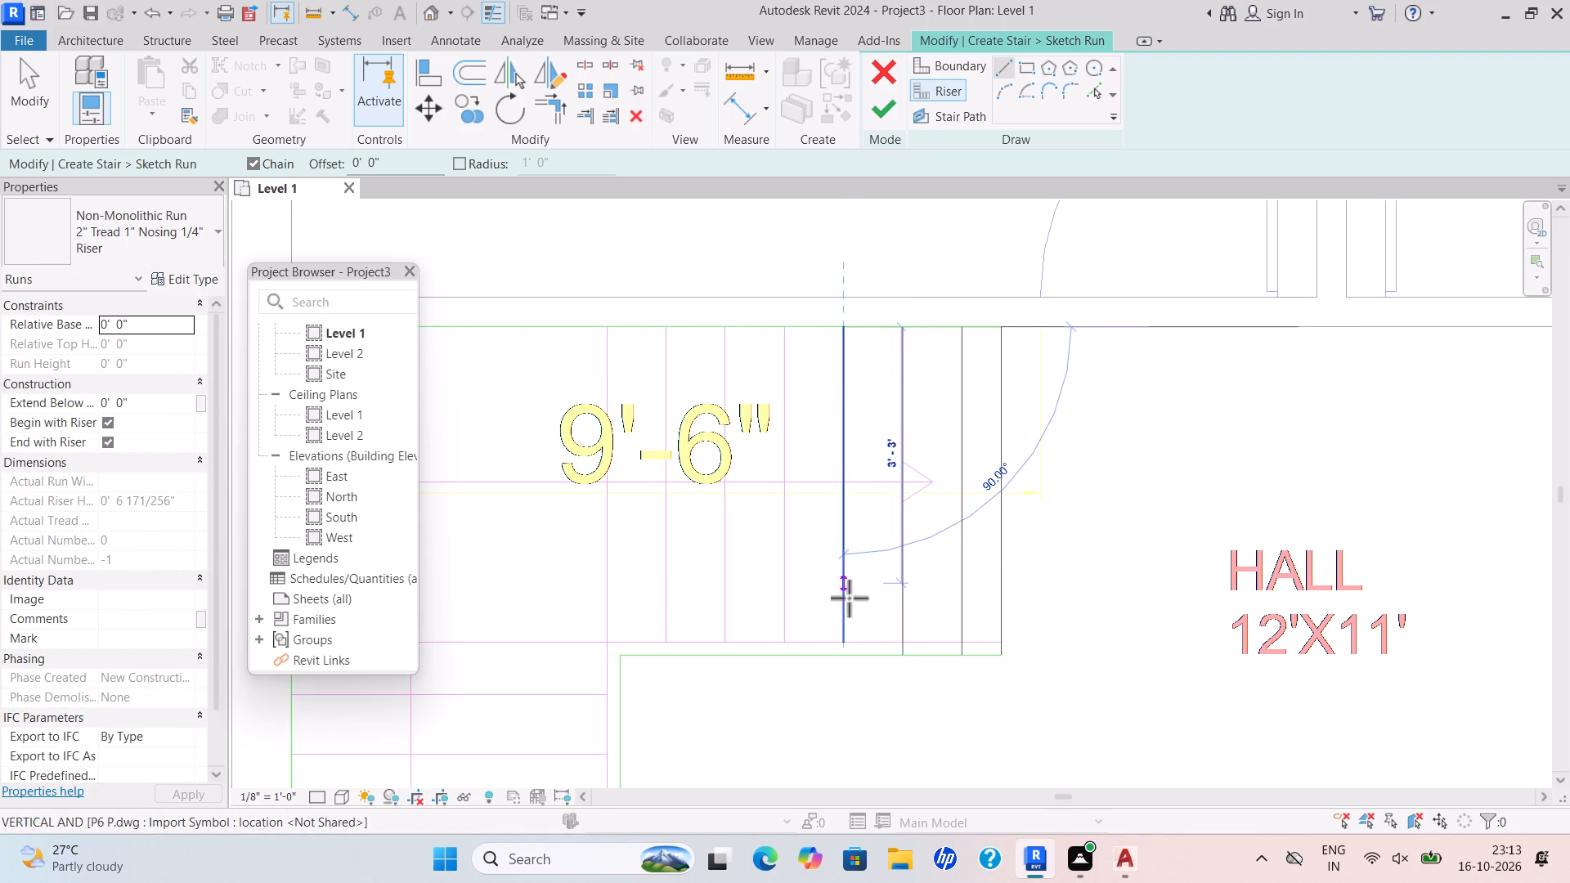
{"action": "scroll", "coordinate": [834, 655], "scroll_direction": "up", "scroll_amount": 3}
{"action": "left_click", "coordinate": [853, 654]}
Draw three more 4'-2" riser lines at 9" spacing across the upper flight towards the stairwell corner, and end the command.
{"action": "scroll", "coordinate": [973, 508], "scroll_direction": "down", "scroll_amount": 3}
{"action": "middle_click_drag", "start_coordinate": [993, 538], "coordinate": [1011, 567]}
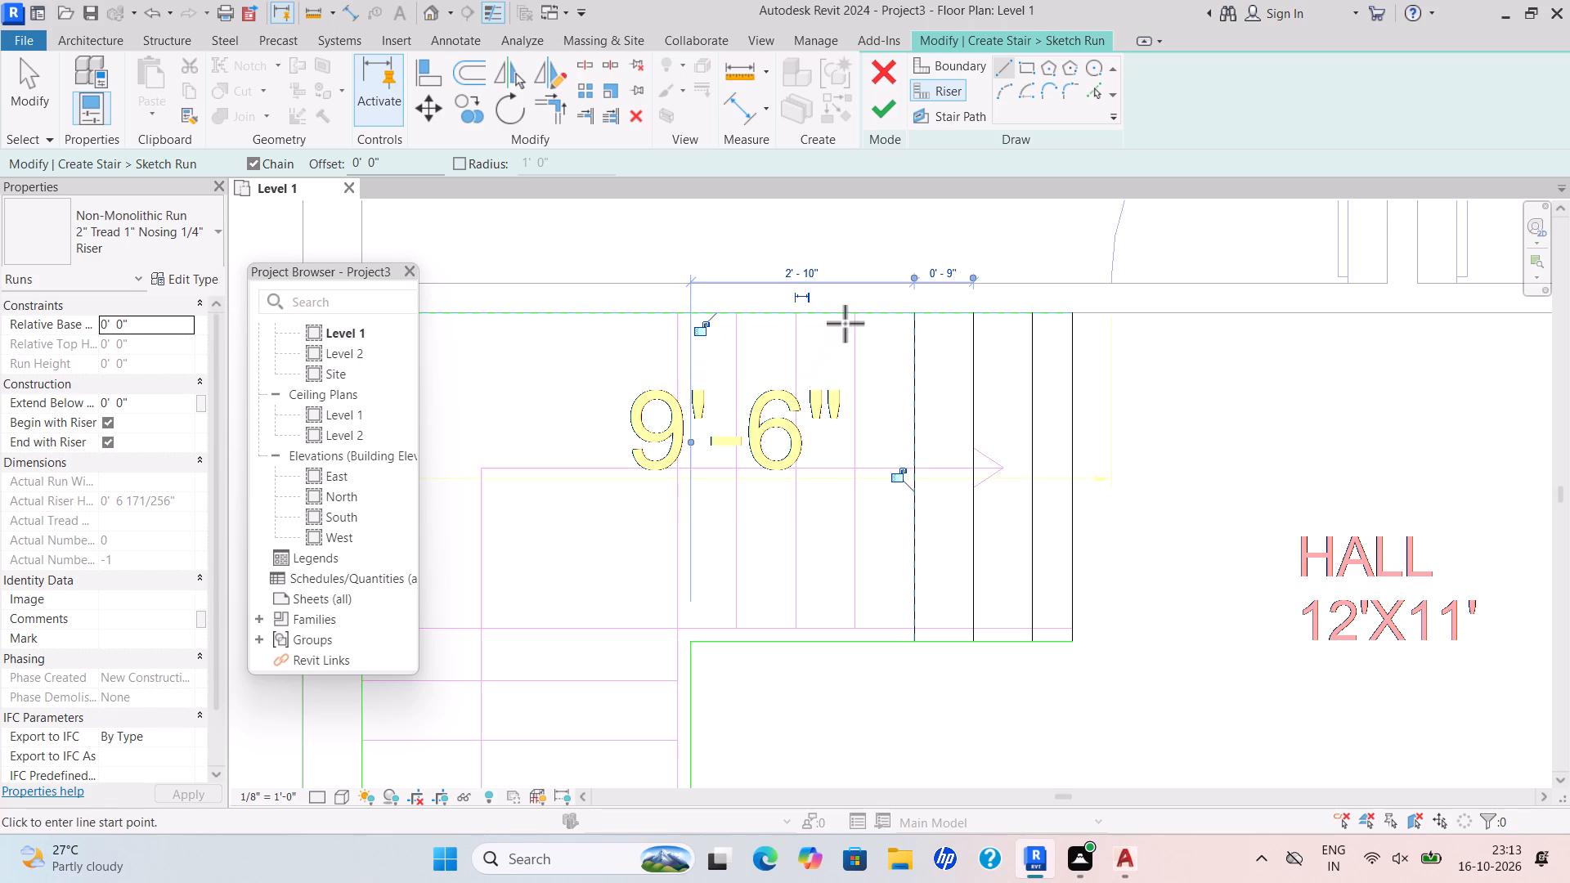
{"action": "left_click_drag", "start_coordinate": [854, 307], "coordinate": [854, 331]}
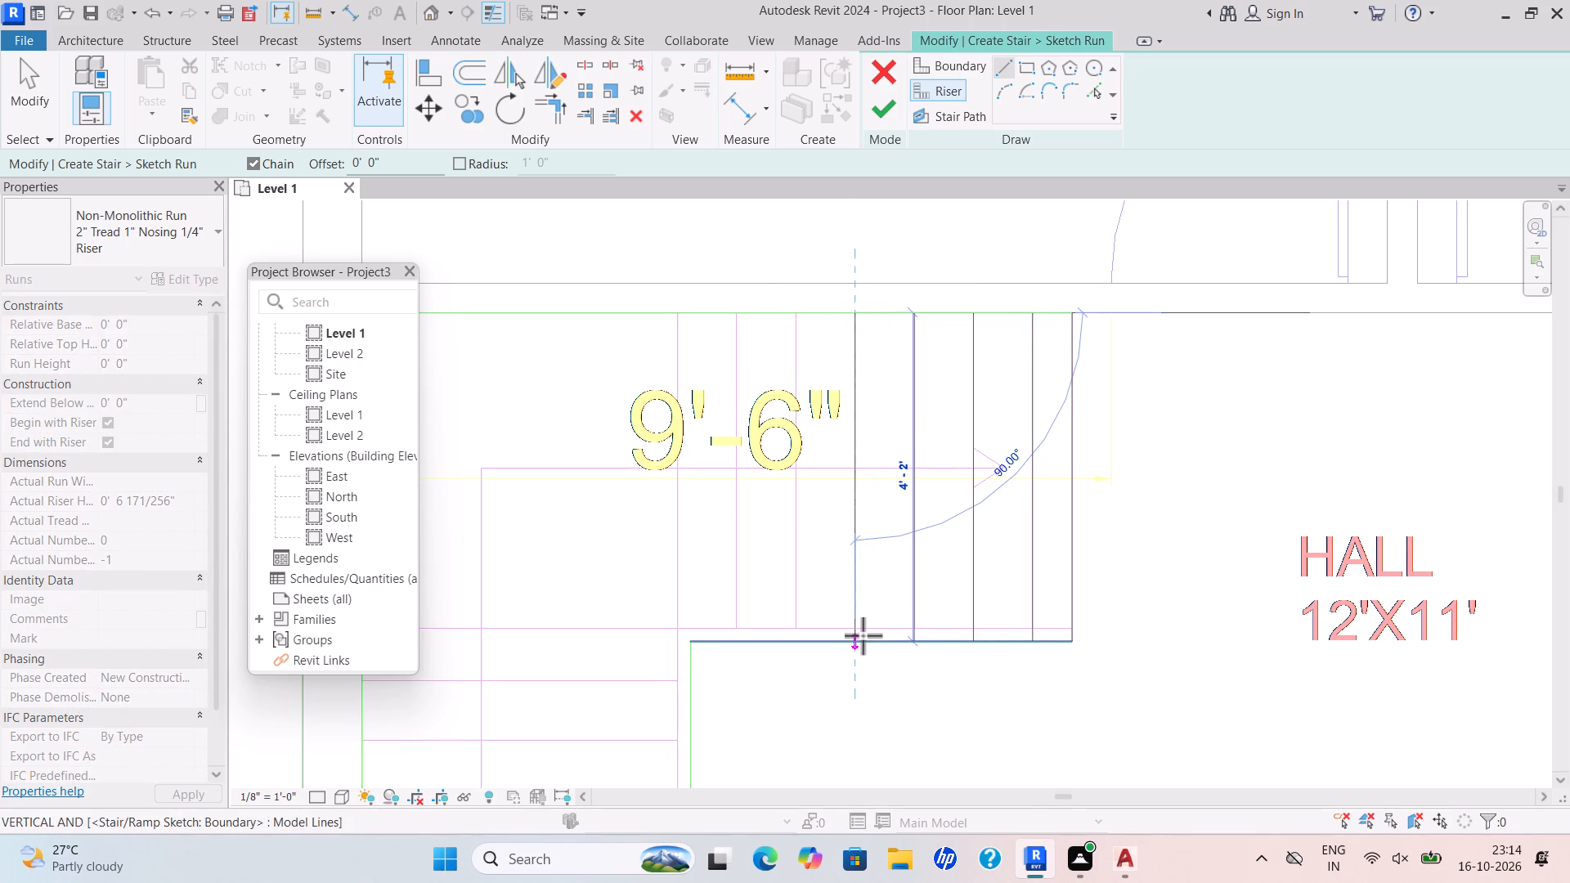
{"action": "left_click", "coordinate": [863, 636]}
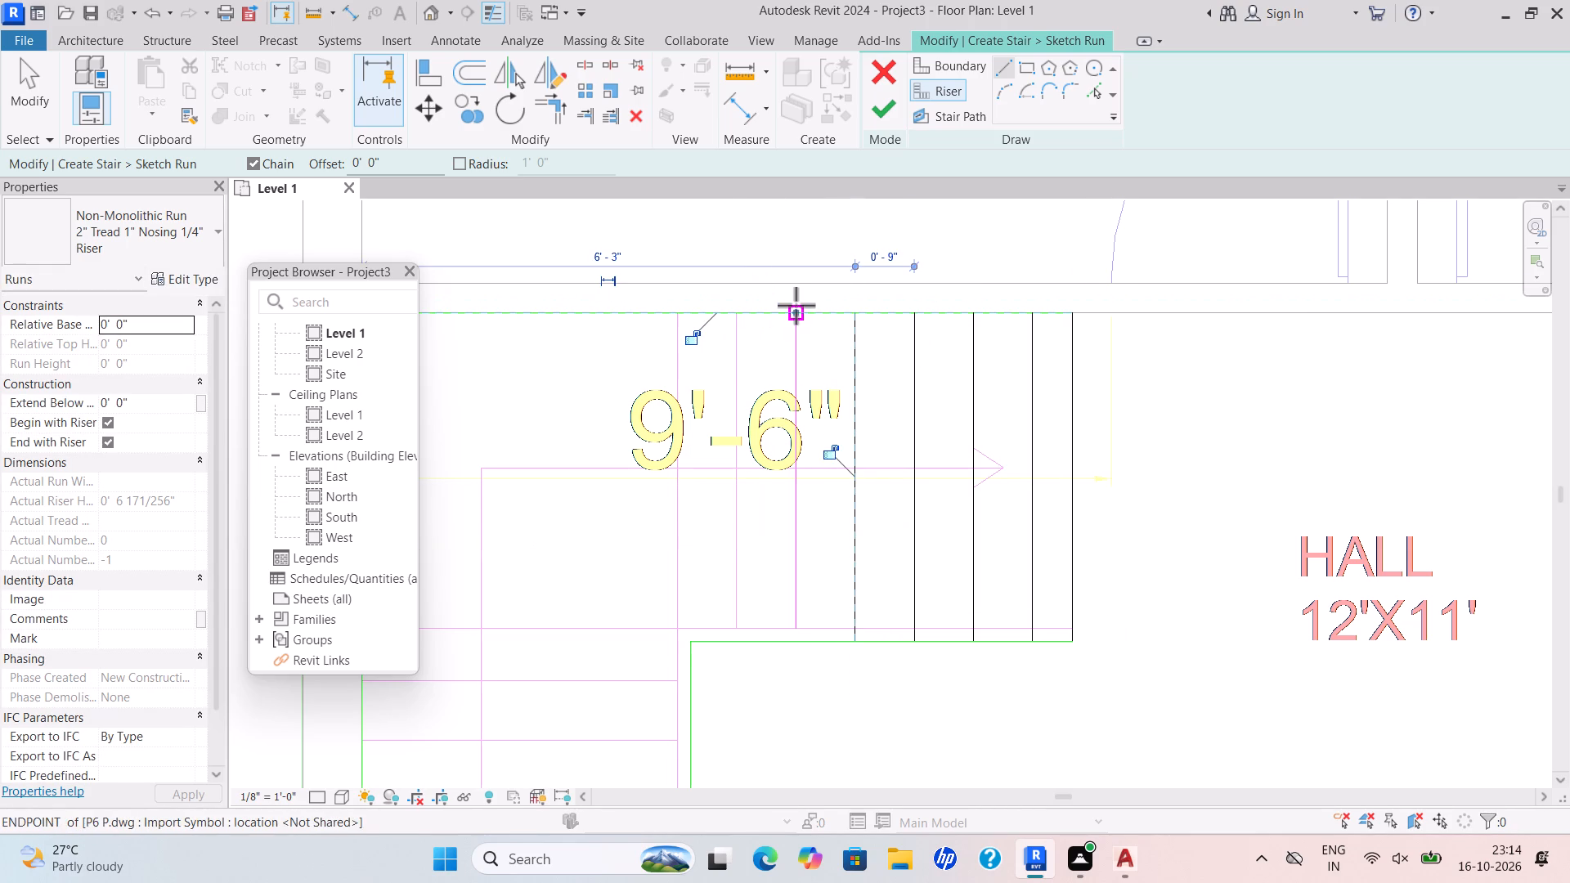
{"action": "left_click_drag", "start_coordinate": [796, 304], "coordinate": [807, 331]}
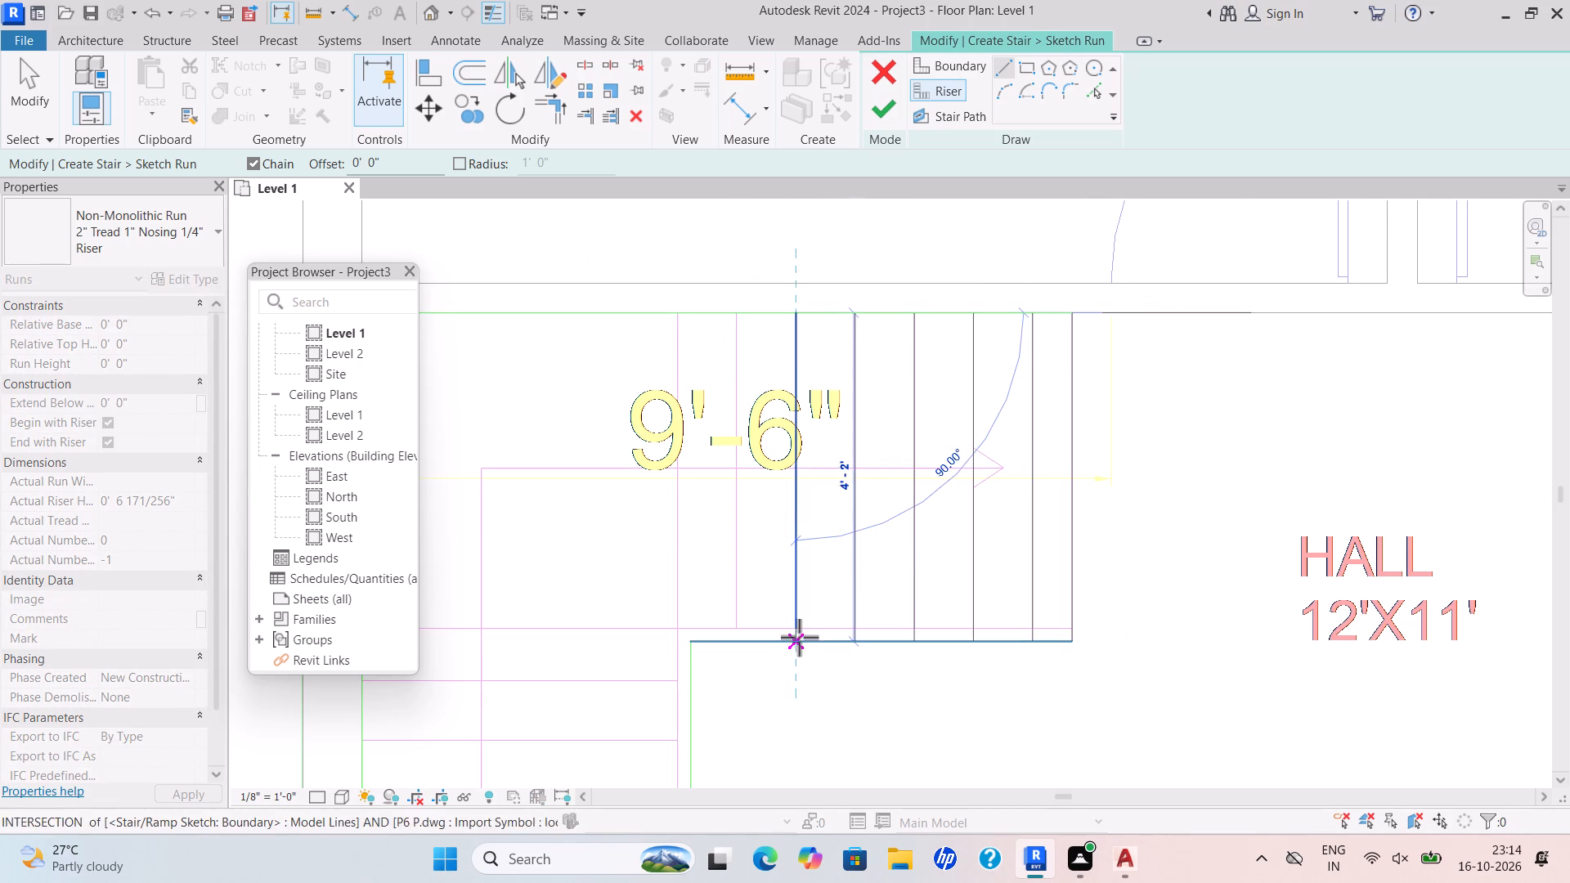
{"action": "left_click_drag", "start_coordinate": [797, 642], "coordinate": [799, 633]}
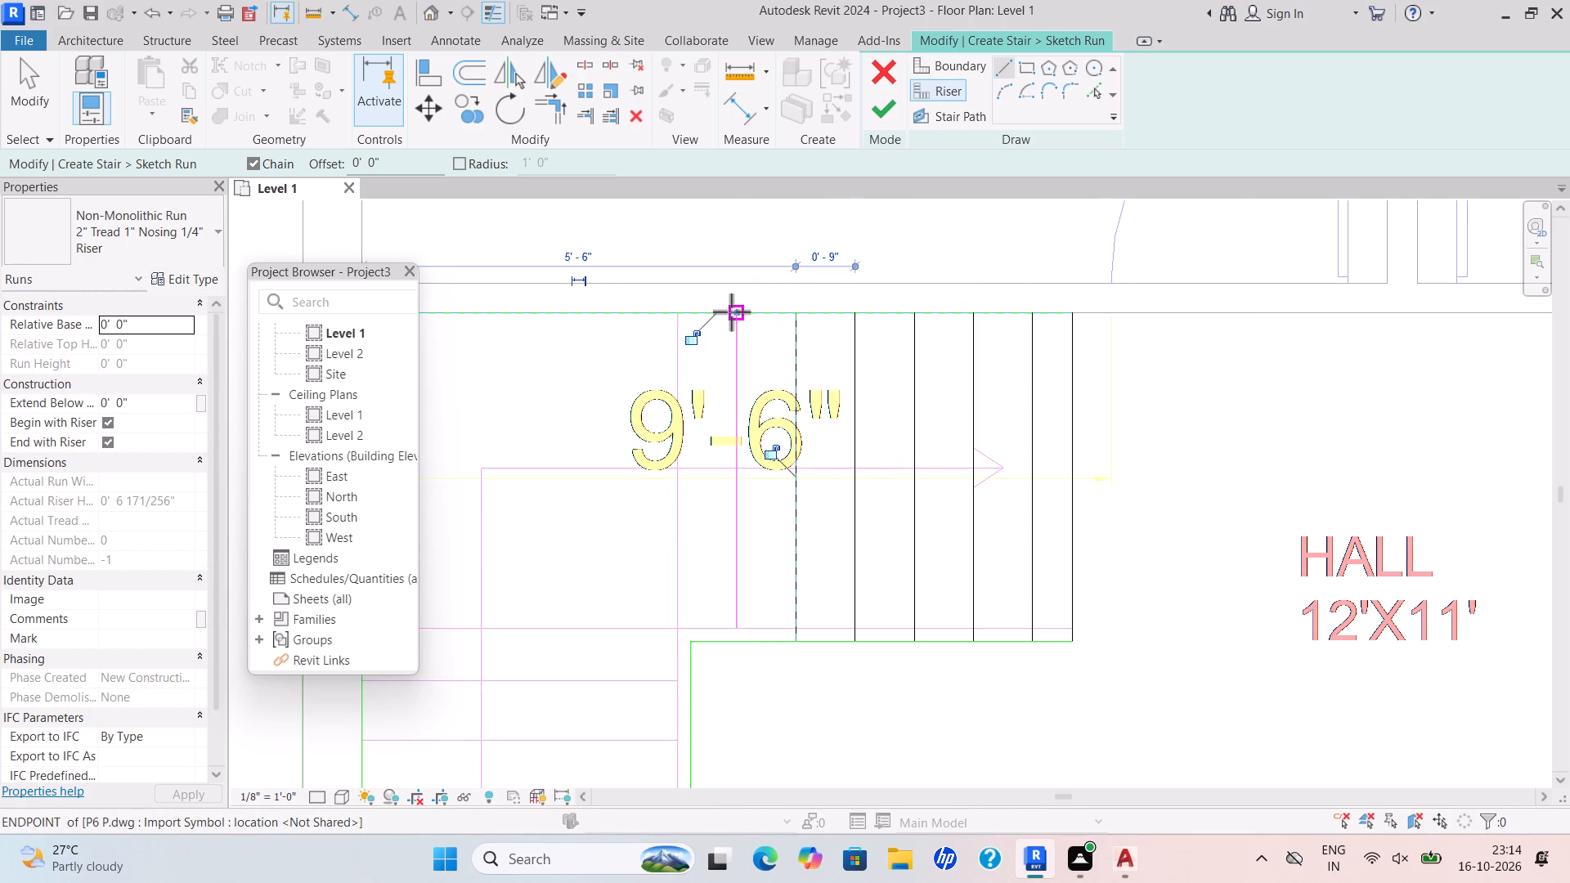
{"action": "scroll", "coordinate": [747, 304], "scroll_direction": "up", "scroll_amount": 1}
{"action": "left_click", "coordinate": [738, 321]}
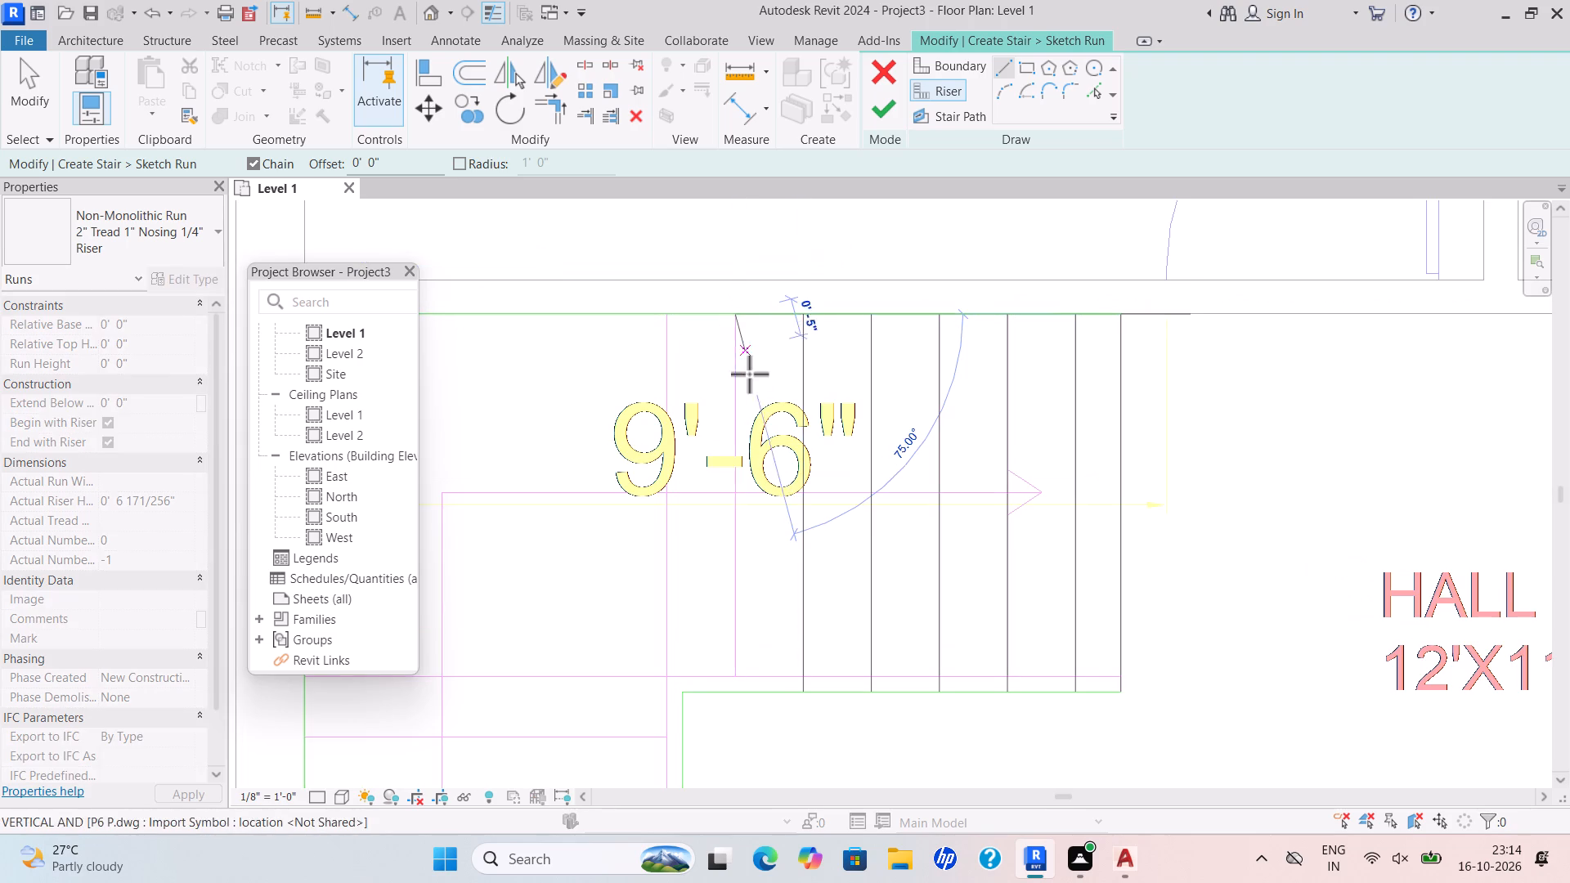
{"action": "left_click", "coordinate": [741, 694]}
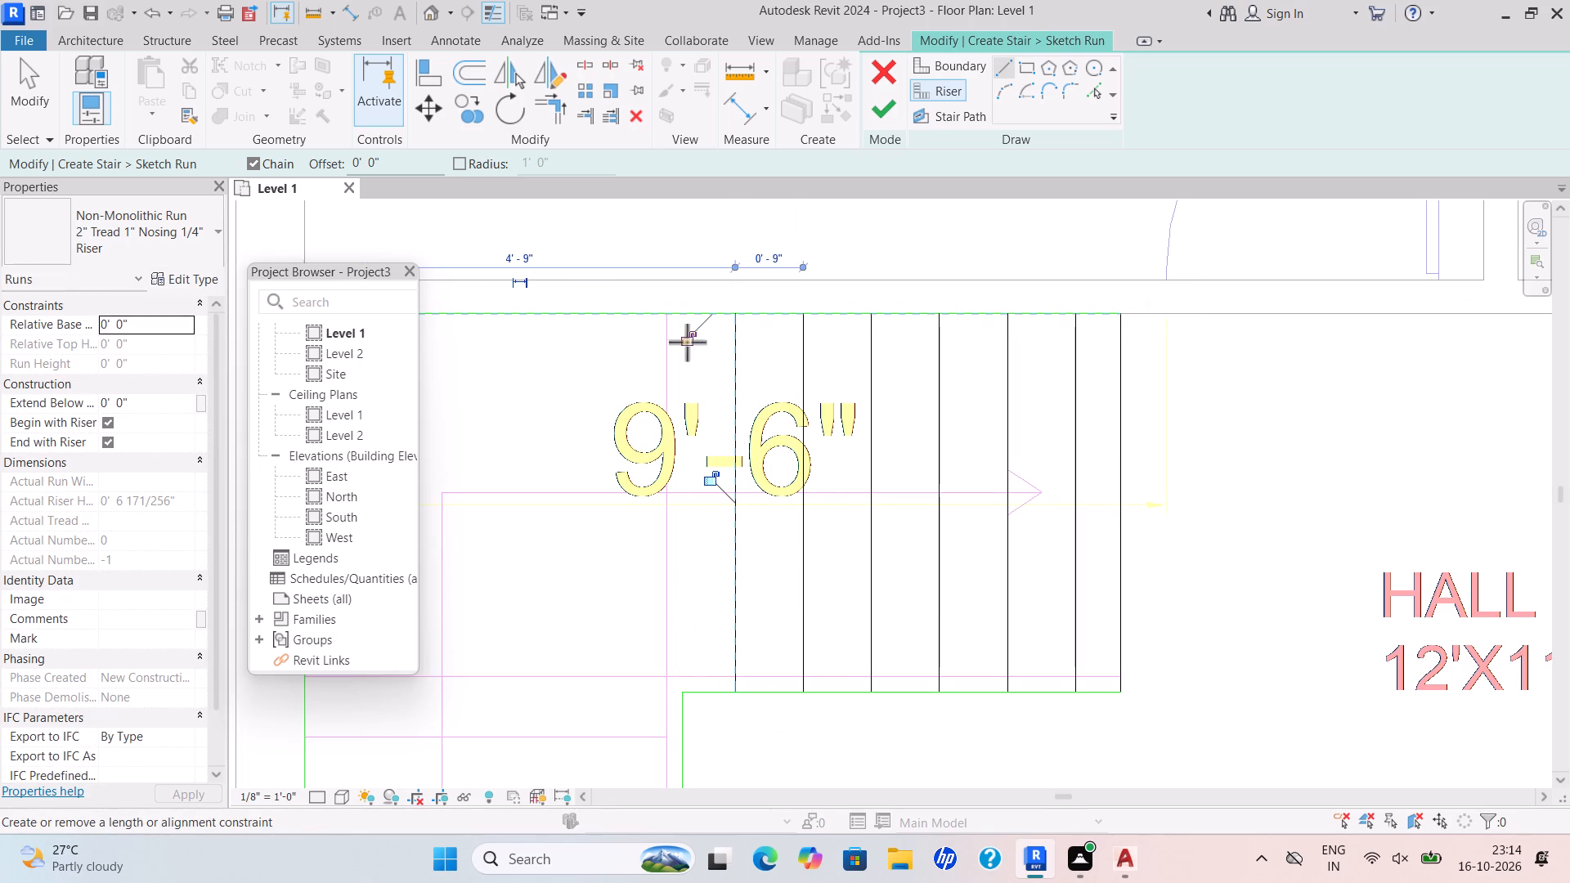
{"action": "scroll", "coordinate": [672, 321], "scroll_direction": "down", "scroll_amount": 5}
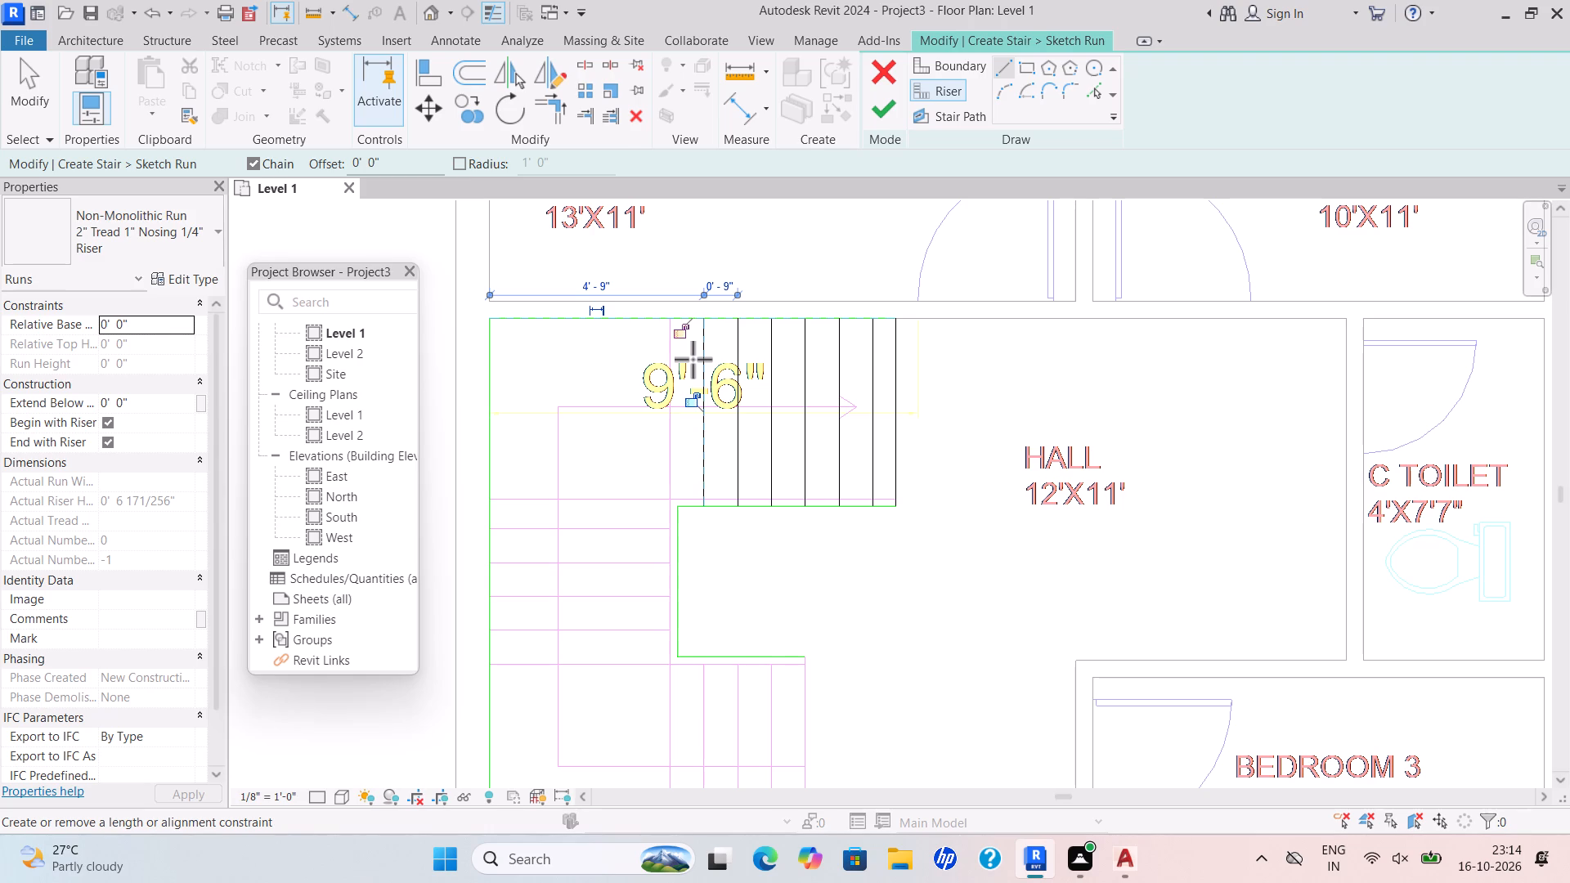
{"action": "key", "text": "Escape"}
{"action": "key", "text": "Escape"}
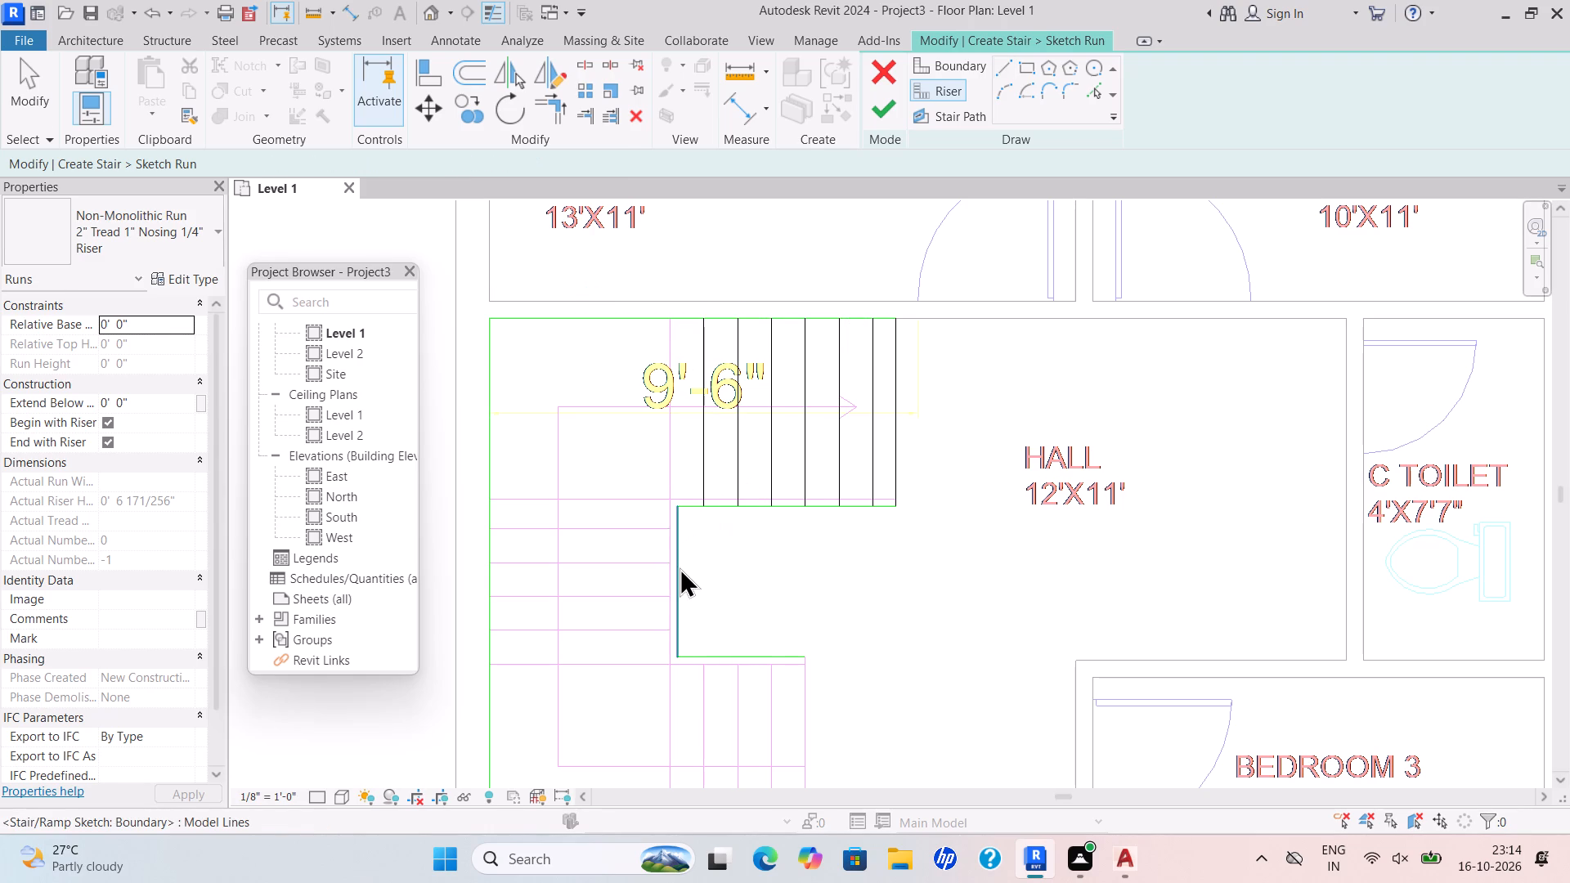
Move the middle flight's inner boundary line outward onto the ends of the plan's riser lines.
{"action": "left_click", "coordinate": [680, 568]}
{"action": "scroll", "coordinate": [666, 569], "scroll_direction": "up", "scroll_amount": 2}
{"action": "left_click_drag", "start_coordinate": [684, 565], "coordinate": [667, 573]}
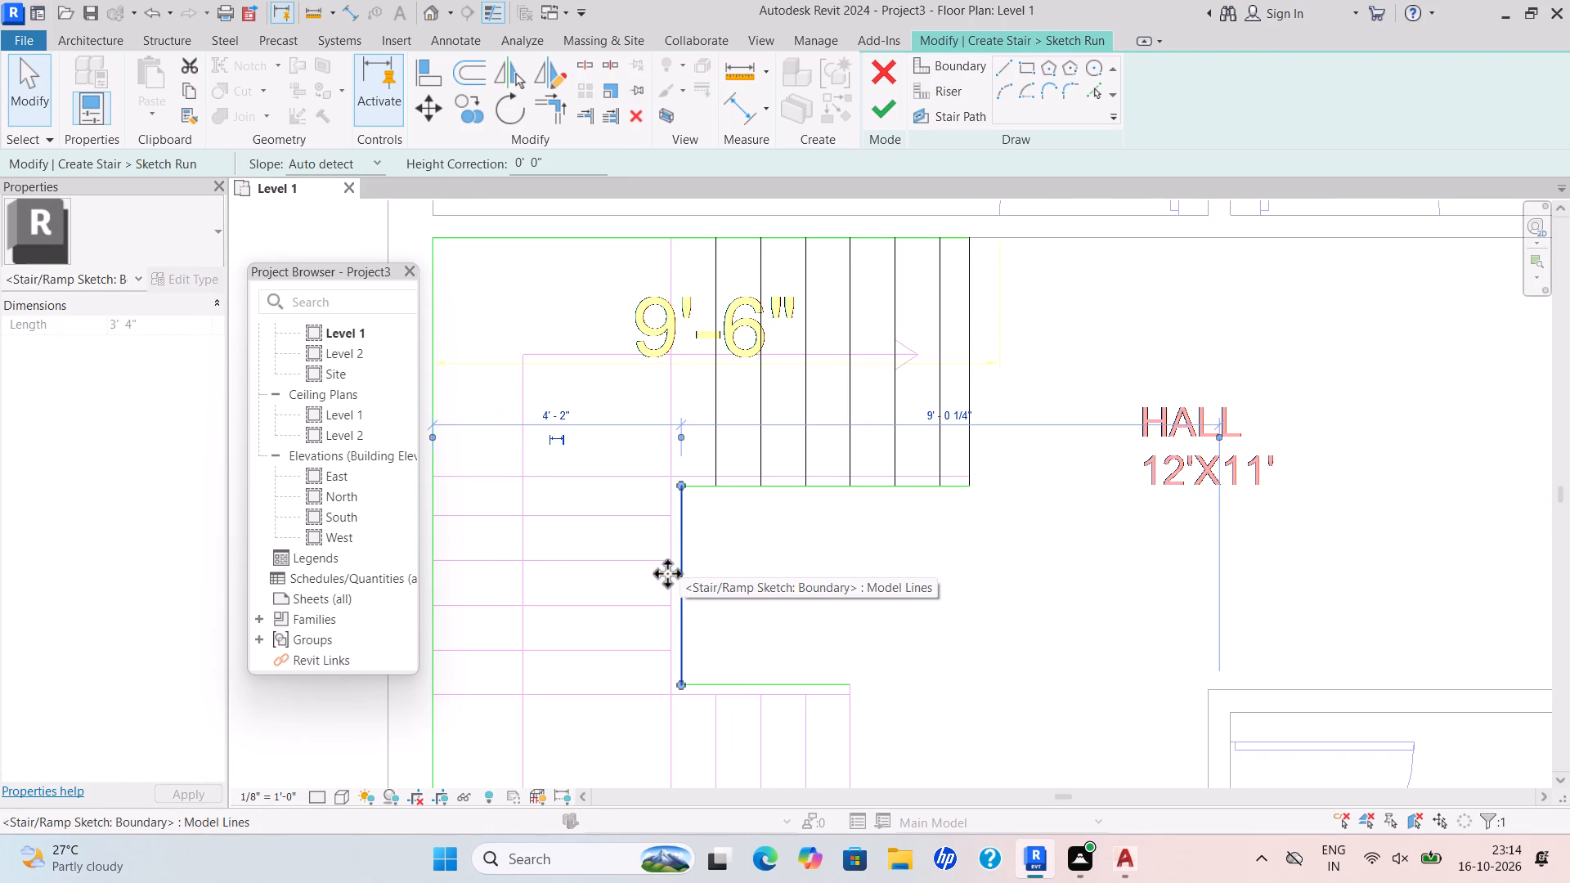
{"action": "left_click_drag", "start_coordinate": [667, 573], "coordinate": [665, 573]}
{"action": "scroll", "coordinate": [689, 571], "scroll_direction": "up", "scroll_amount": 3}
{"action": "key", "text": "Escape"}
{"action": "key", "text": "Escape"}
{"action": "left_click_drag", "start_coordinate": [678, 571], "coordinate": [658, 584]}
{"action": "scroll", "coordinate": [702, 465], "scroll_direction": "down", "scroll_amount": 3}
{"action": "middle_click_drag", "start_coordinate": [699, 477], "coordinate": [694, 488]}
{"action": "key", "text": "Escape"}
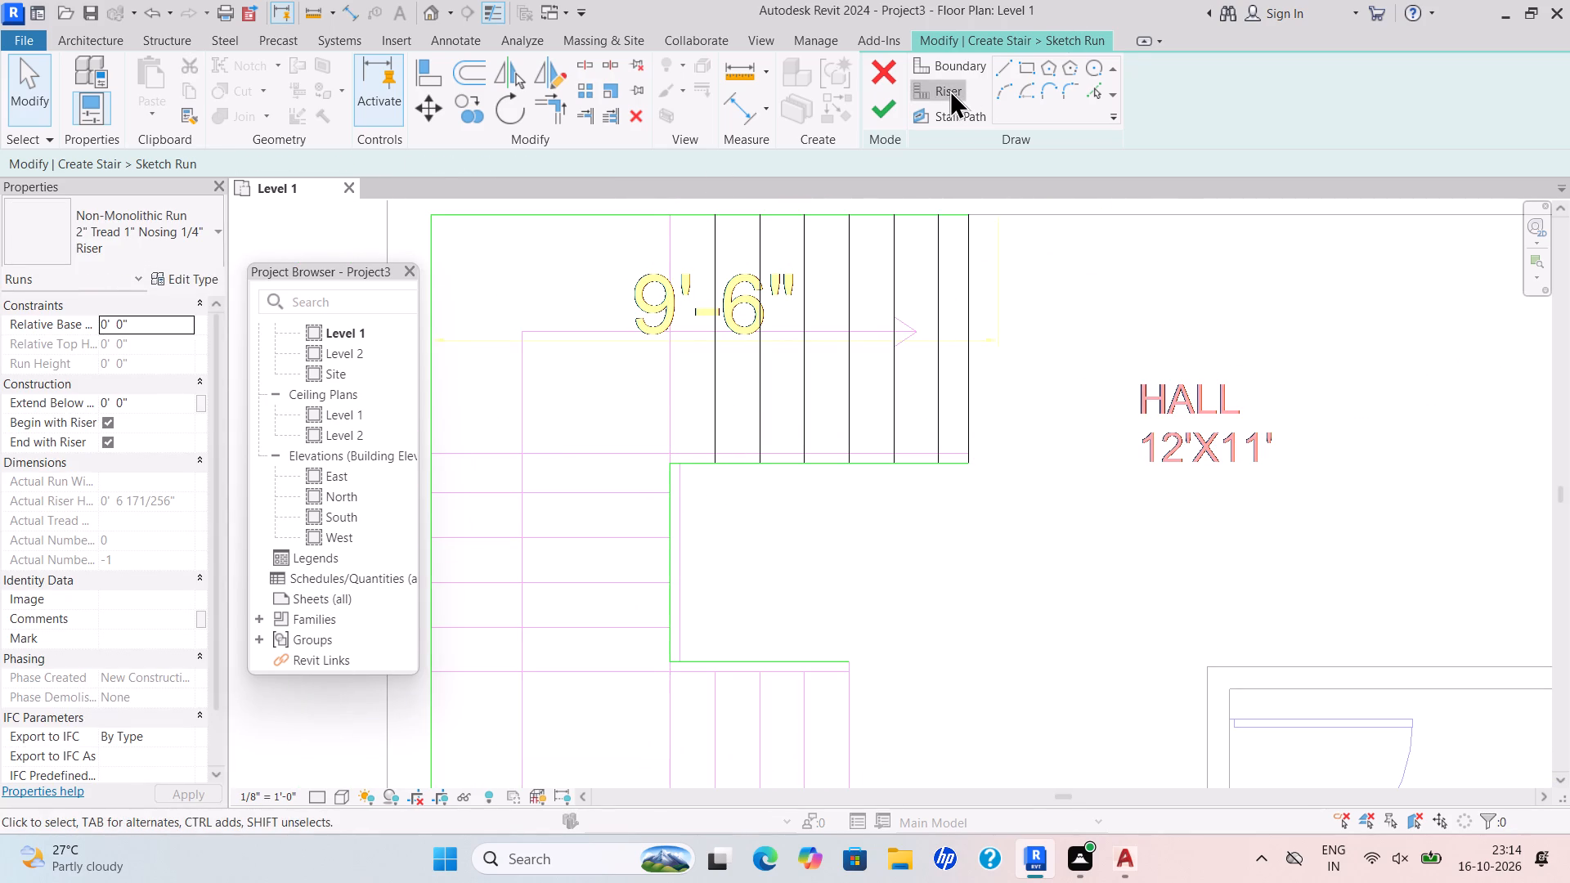
Draw a 4'-2" riser line from the Bedroom 1 partition side to the inner boundary corner where the upper and middle flights meet.
{"action": "double_click", "coordinate": [949, 89]}
{"action": "left_click", "coordinate": [1009, 62]}
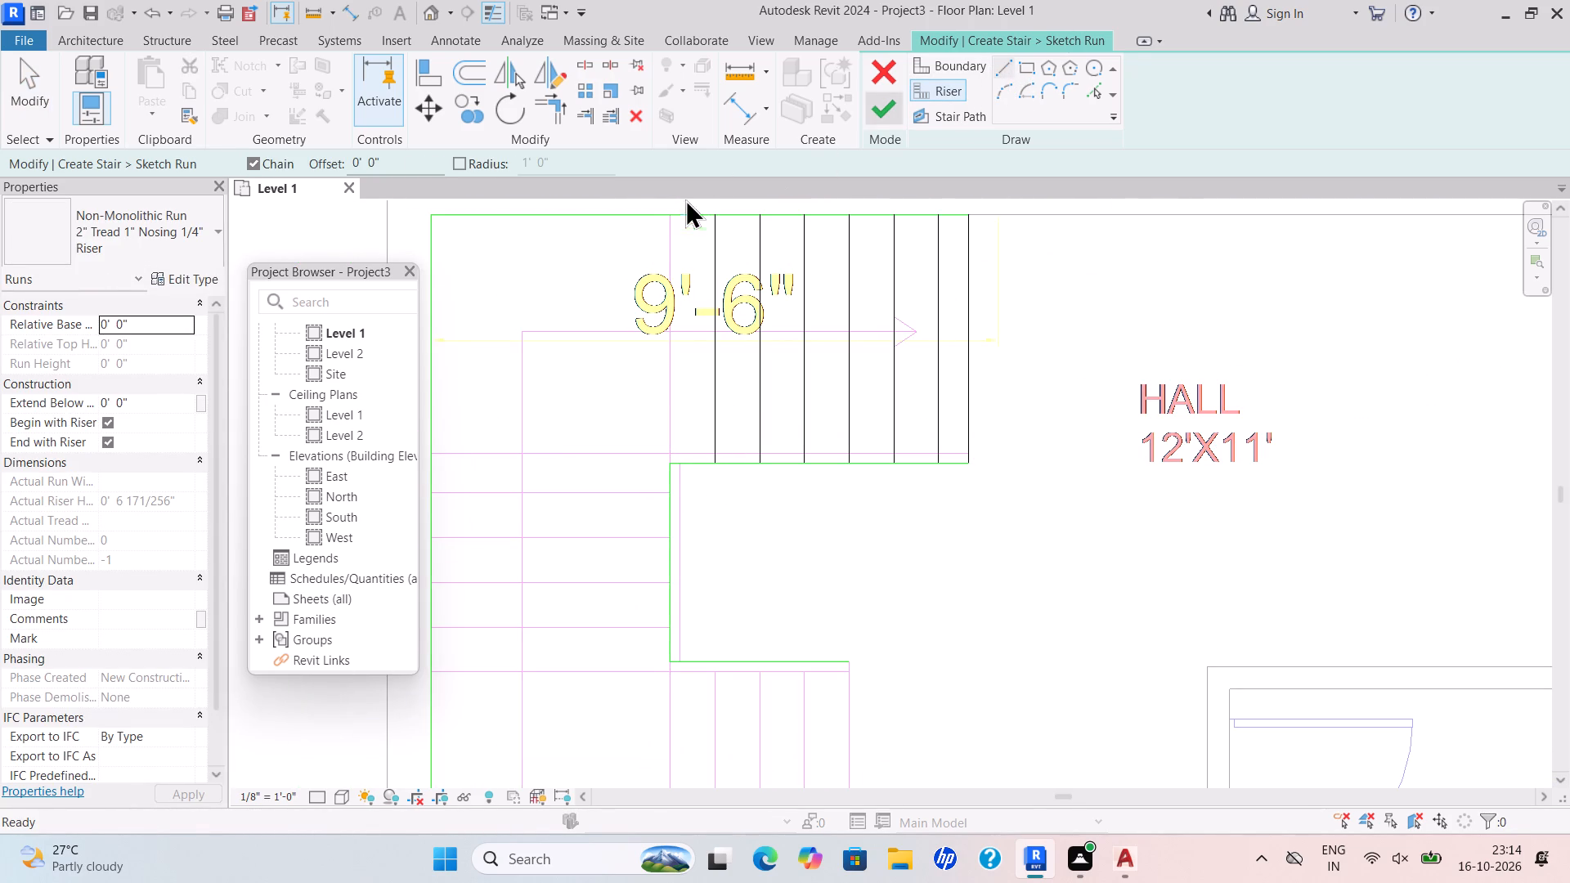
{"action": "middle_click_drag", "start_coordinate": [696, 275], "coordinate": [733, 426]}
{"action": "scroll", "coordinate": [698, 285], "scroll_direction": "down", "scroll_amount": 1}
{"action": "scroll", "coordinate": [729, 384], "scroll_direction": "up", "scroll_amount": 4}
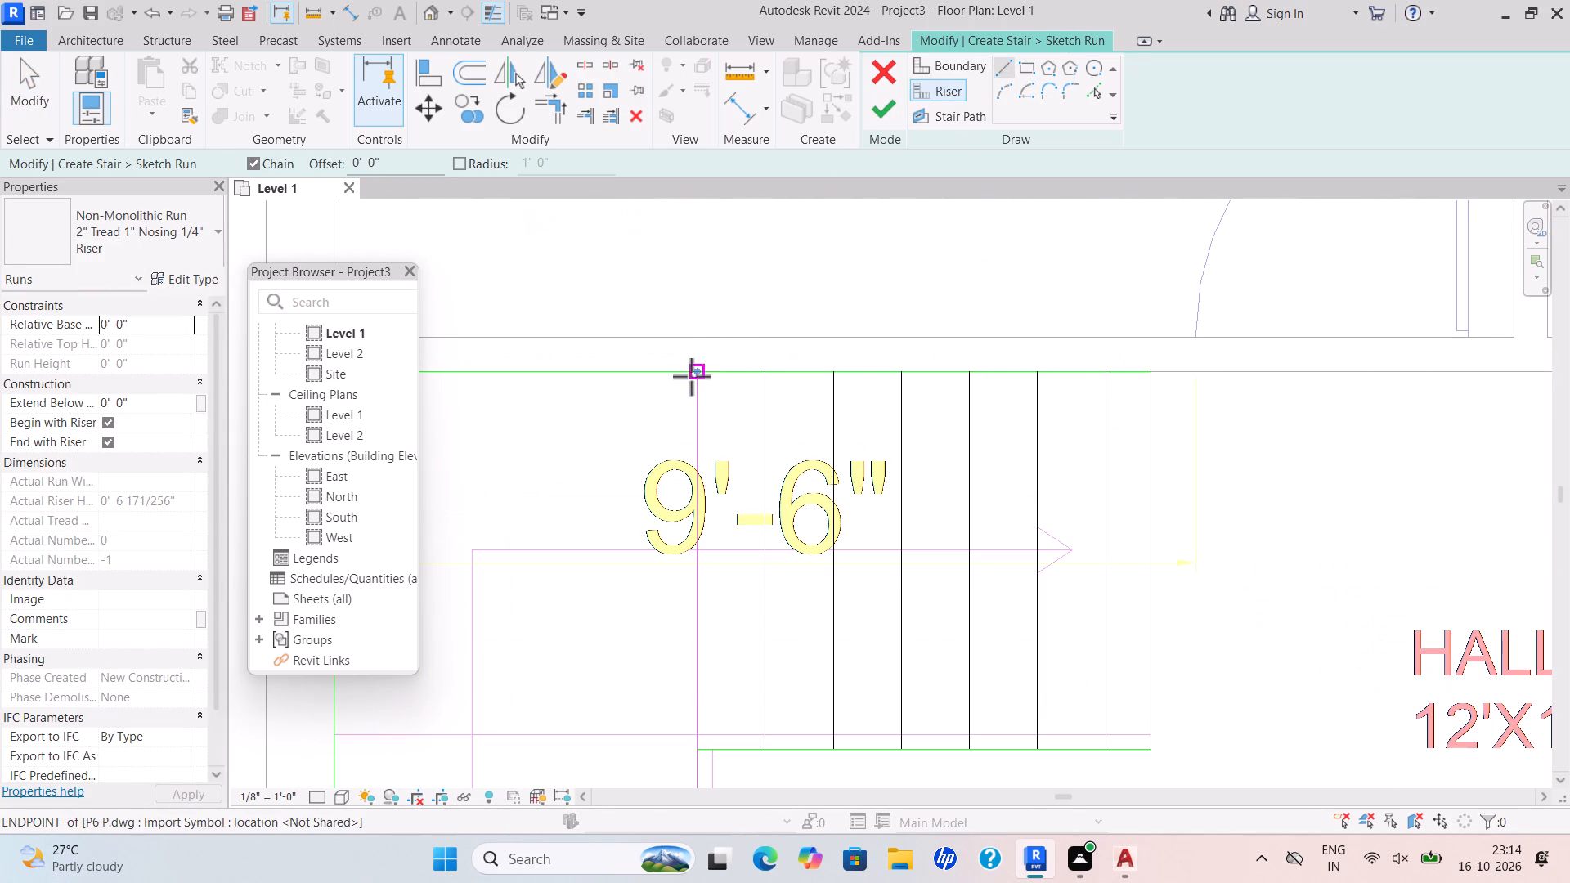
{"action": "scroll", "coordinate": [695, 373], "scroll_direction": "up", "scroll_amount": 4}
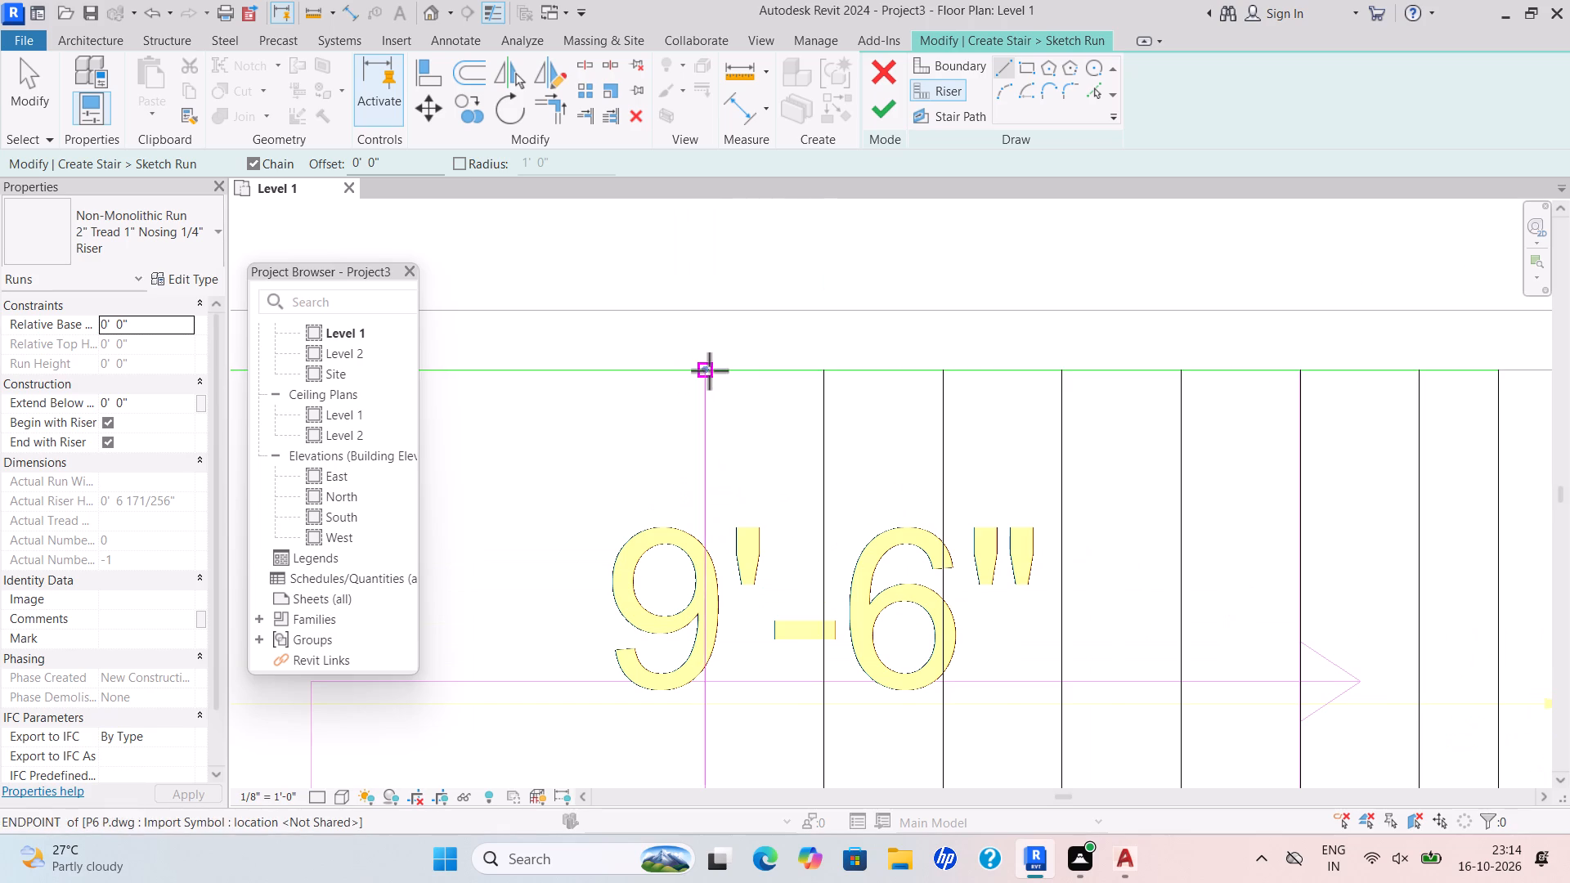
{"action": "left_click_drag", "start_coordinate": [709, 370], "coordinate": [706, 442]}
{"action": "scroll", "coordinate": [698, 637], "scroll_direction": "down", "scroll_amount": 4}
{"action": "middle_click_drag", "start_coordinate": [698, 636], "coordinate": [666, 352]}
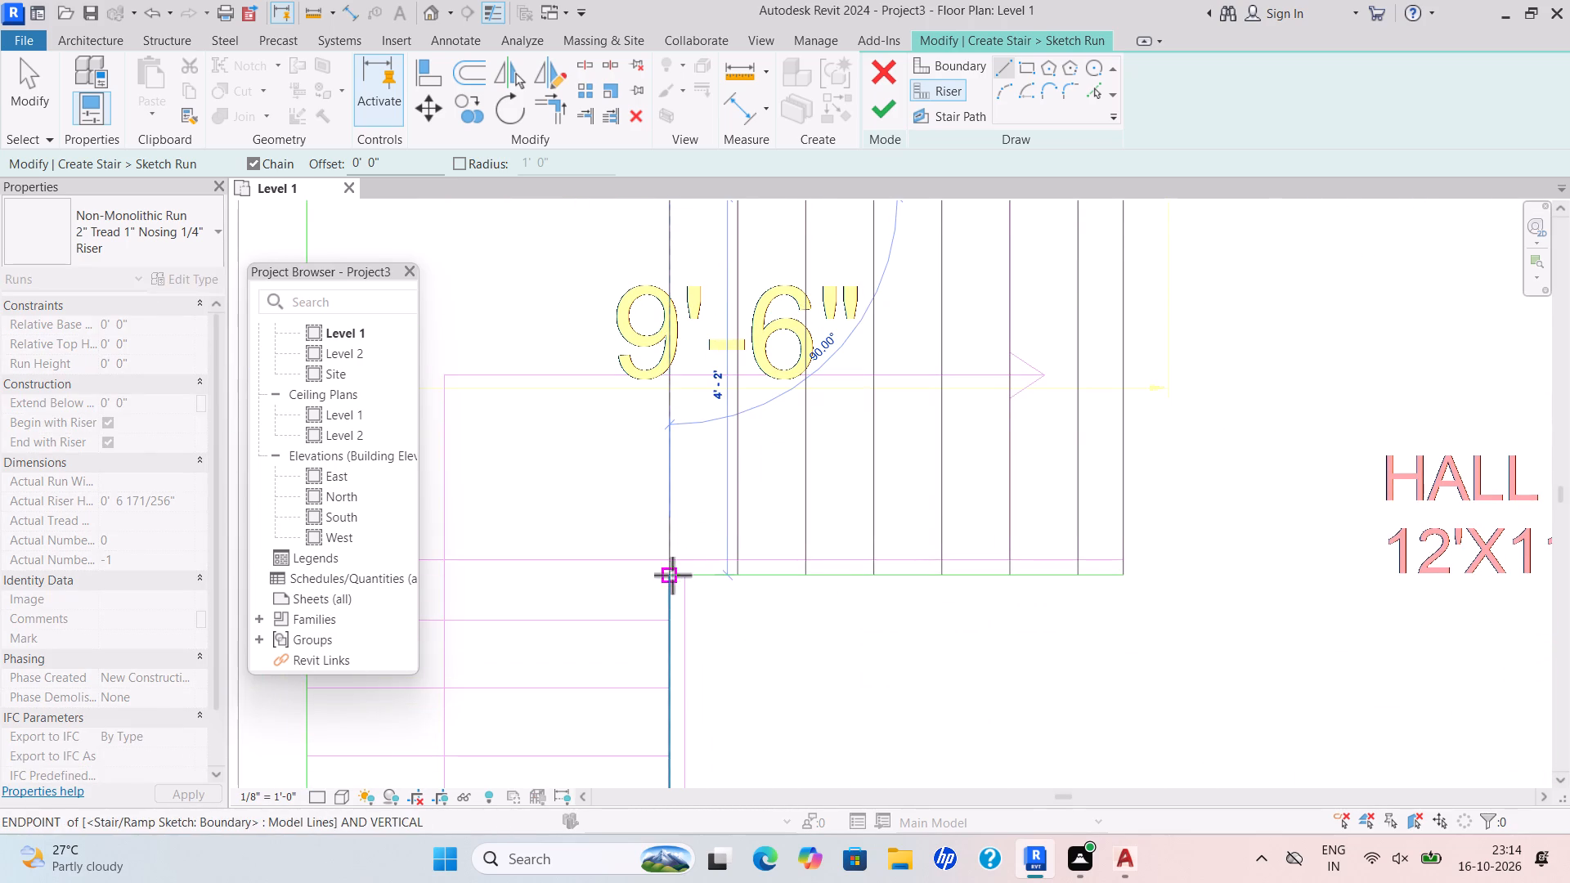
{"action": "scroll", "coordinate": [672, 575], "scroll_direction": "up", "scroll_amount": 5}
{"action": "left_click", "coordinate": [670, 573]}
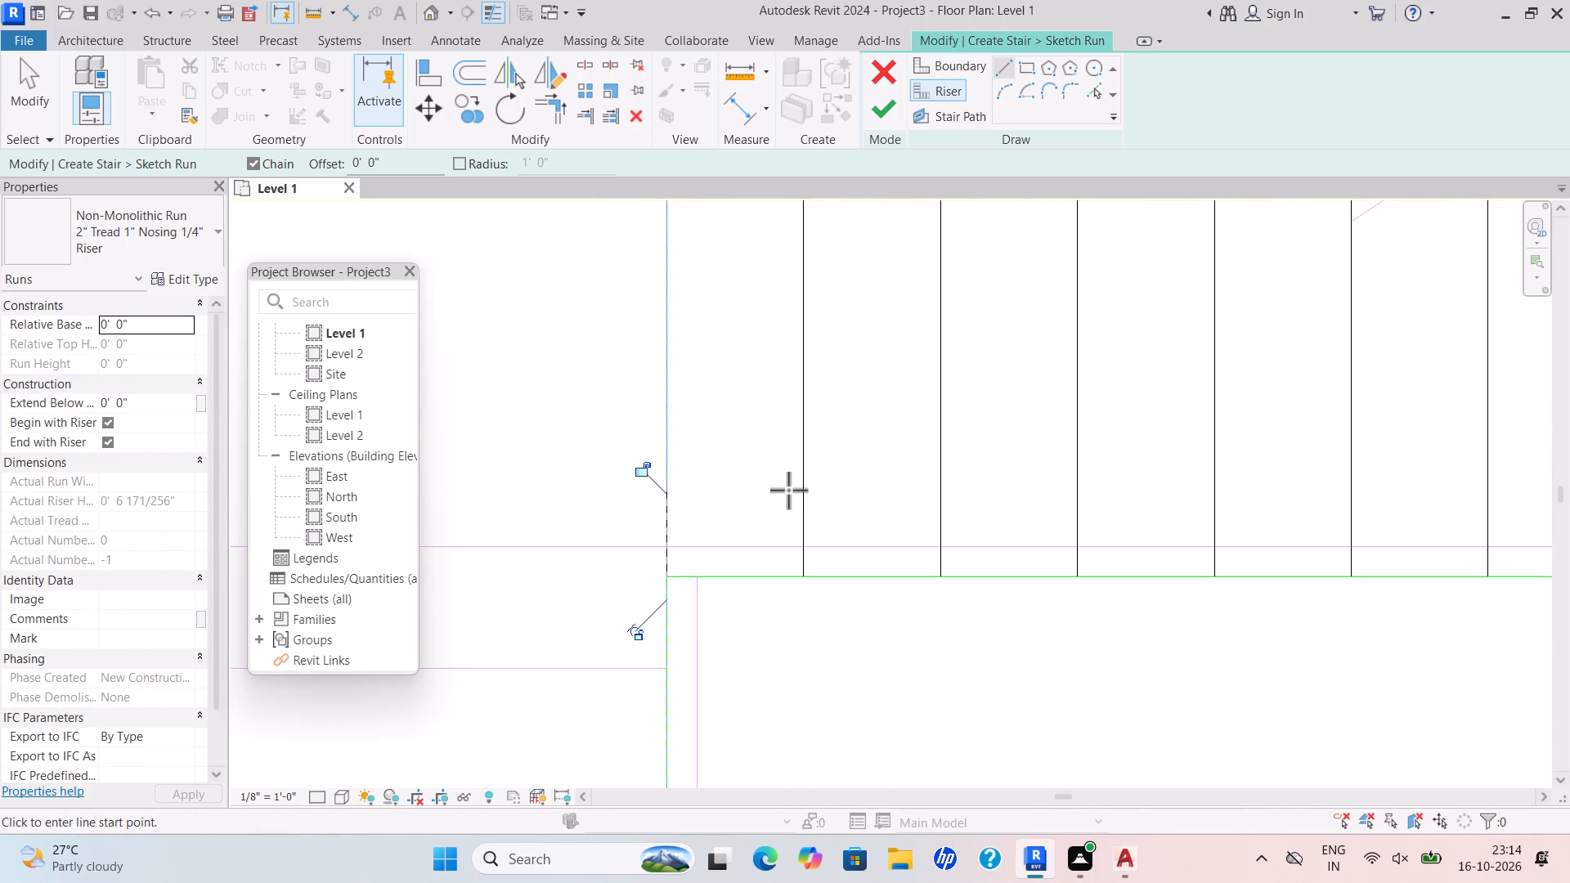
Move the upper flight's inner boundary onto the plan's flight edge line, 3'-6" from the lower flight's inner boundary.
{"action": "scroll", "coordinate": [714, 479], "scroll_direction": "down", "scroll_amount": 5}
{"action": "middle_click_drag", "start_coordinate": [712, 474], "coordinate": [726, 453]}
{"action": "scroll", "coordinate": [752, 476], "scroll_direction": "down", "scroll_amount": 4}
{"action": "middle_click_drag", "start_coordinate": [765, 476], "coordinate": [919, 481]}
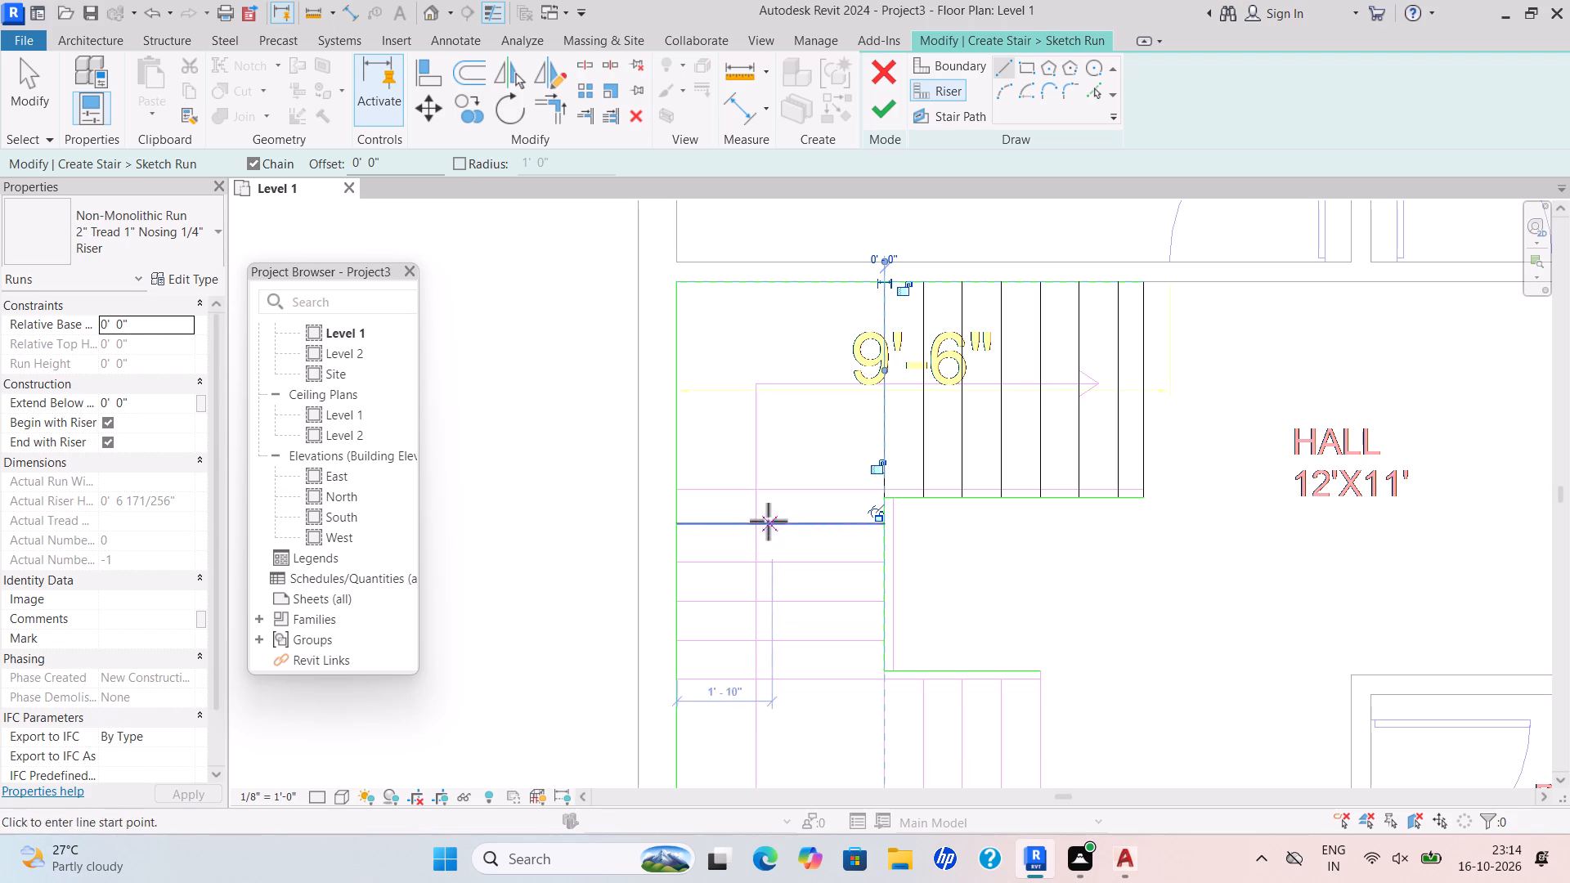
{"action": "scroll", "coordinate": [1034, 482], "scroll_direction": "up", "scroll_amount": 5}
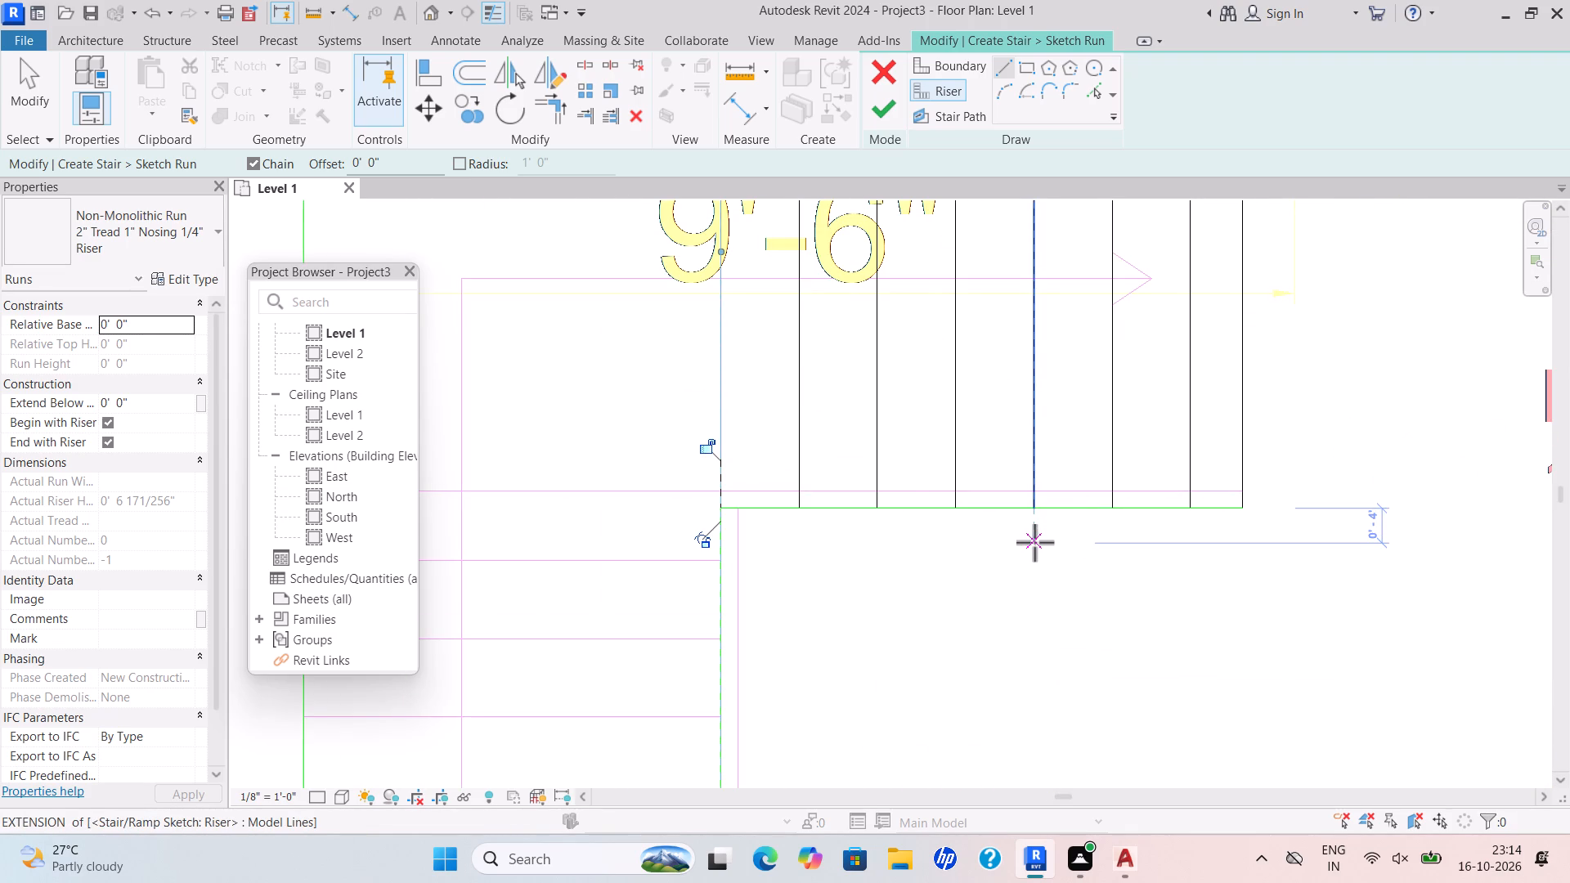
{"action": "scroll", "coordinate": [1034, 545], "scroll_direction": "up", "scroll_amount": 3}
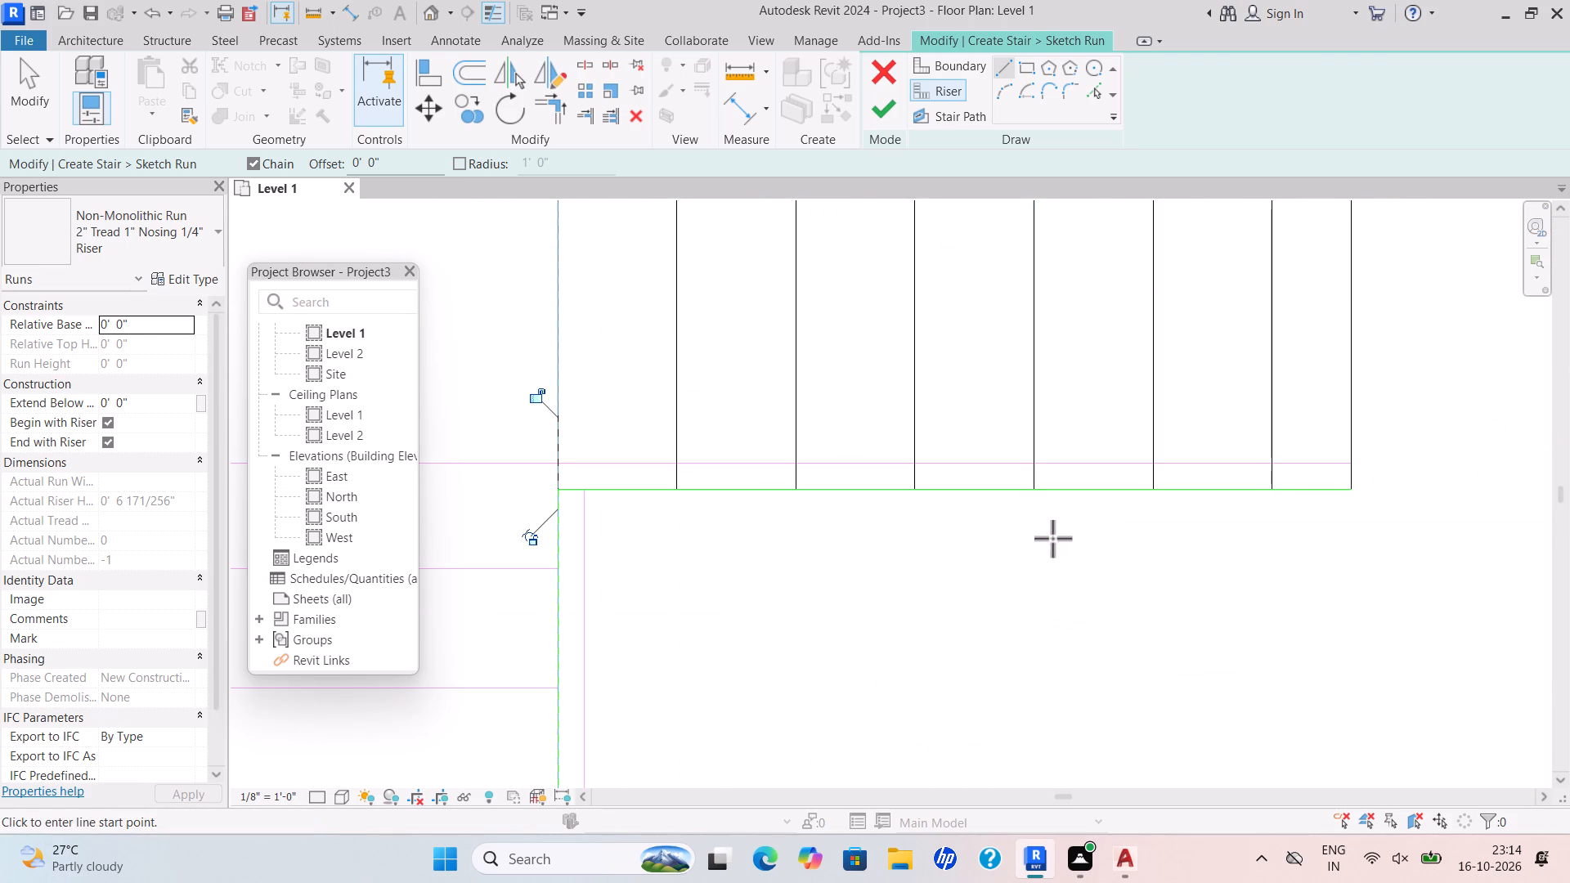
{"action": "key", "text": "Escape"}
{"action": "key", "text": "Escape"}
{"action": "left_click_drag", "start_coordinate": [999, 485], "coordinate": [998, 464]}
{"action": "left_click_drag", "start_coordinate": [1001, 494], "coordinate": [994, 459]}
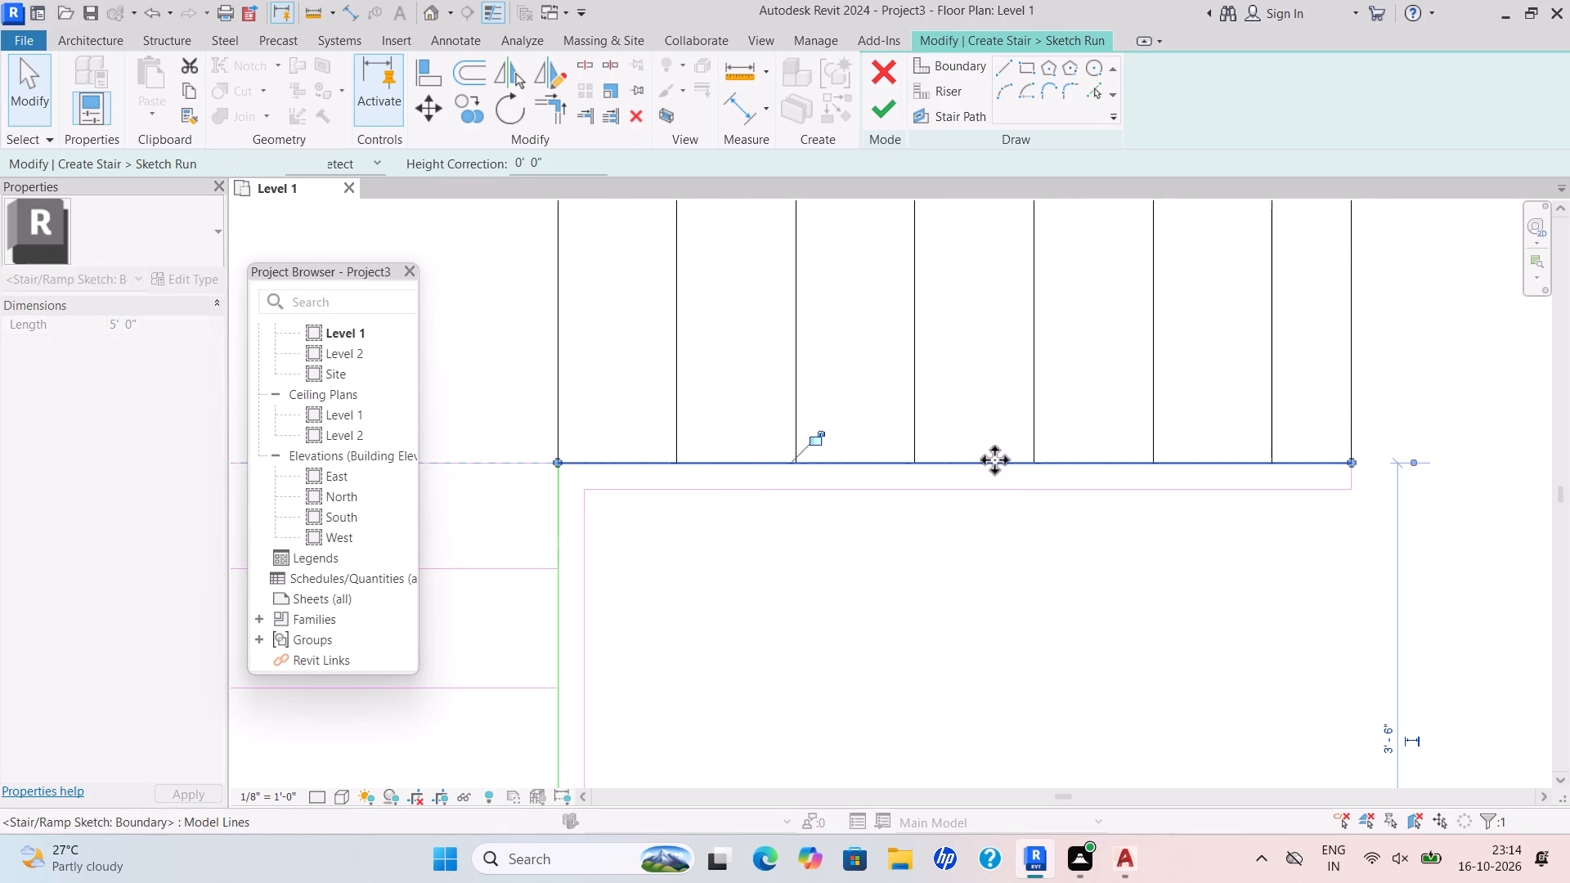
Move the lower flight's inner boundary onto the plan's flight edge line, 3'-8" from the upper flight's inner boundary.
{"action": "scroll", "coordinate": [993, 489], "scroll_direction": "down", "scroll_amount": 7}
{"action": "middle_click_drag", "start_coordinate": [994, 499], "coordinate": [980, 415]}
{"action": "scroll", "coordinate": [949, 607], "scroll_direction": "up", "scroll_amount": 3}
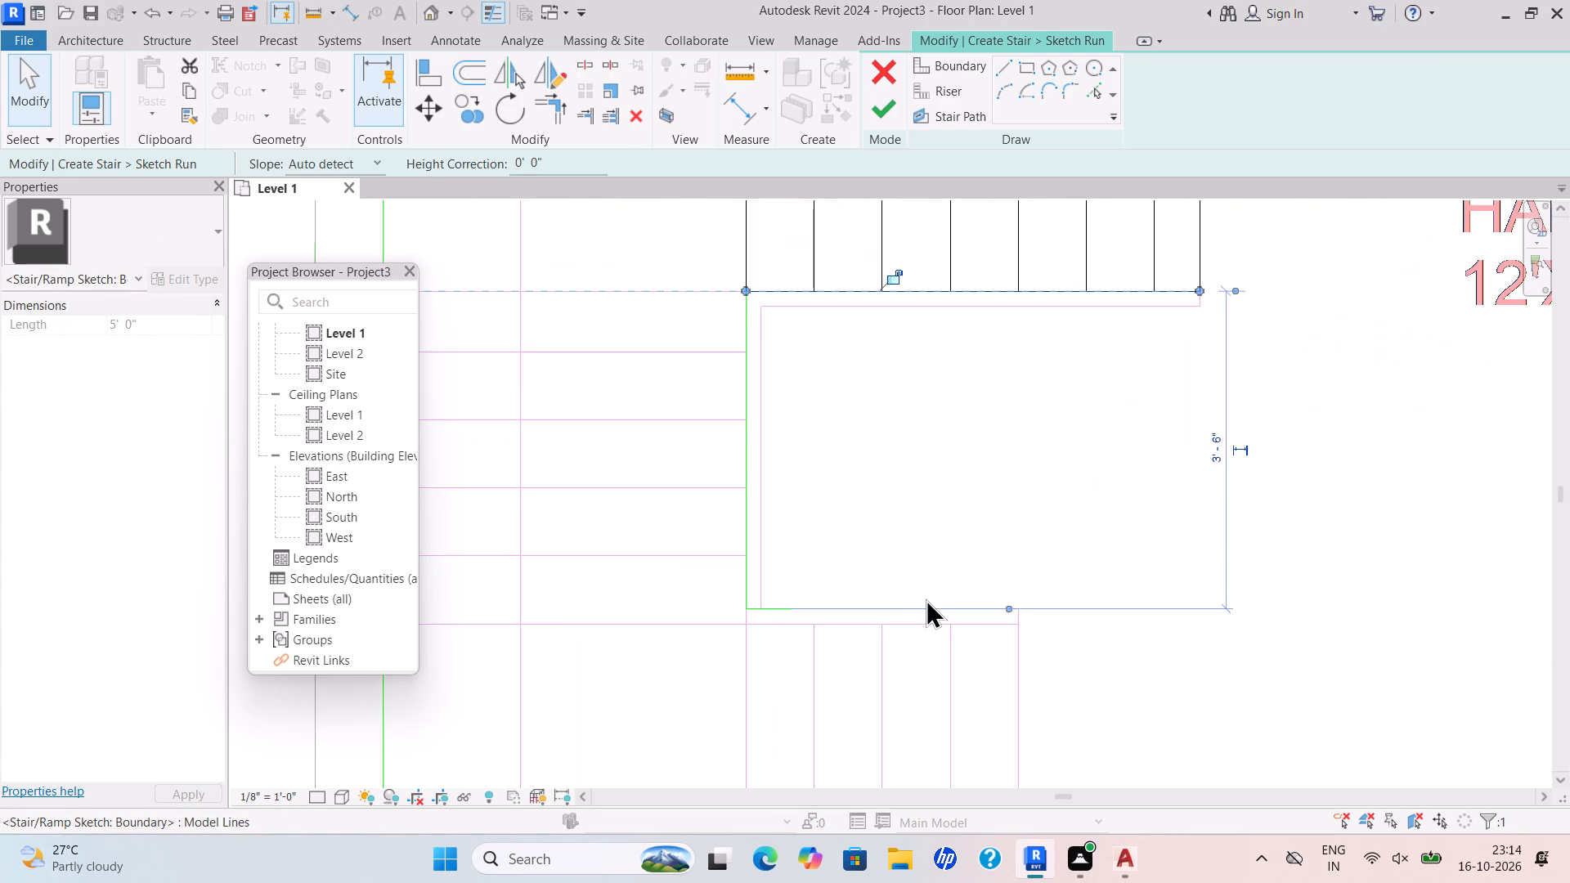
{"action": "left_click_drag", "start_coordinate": [924, 597], "coordinate": [926, 630]}
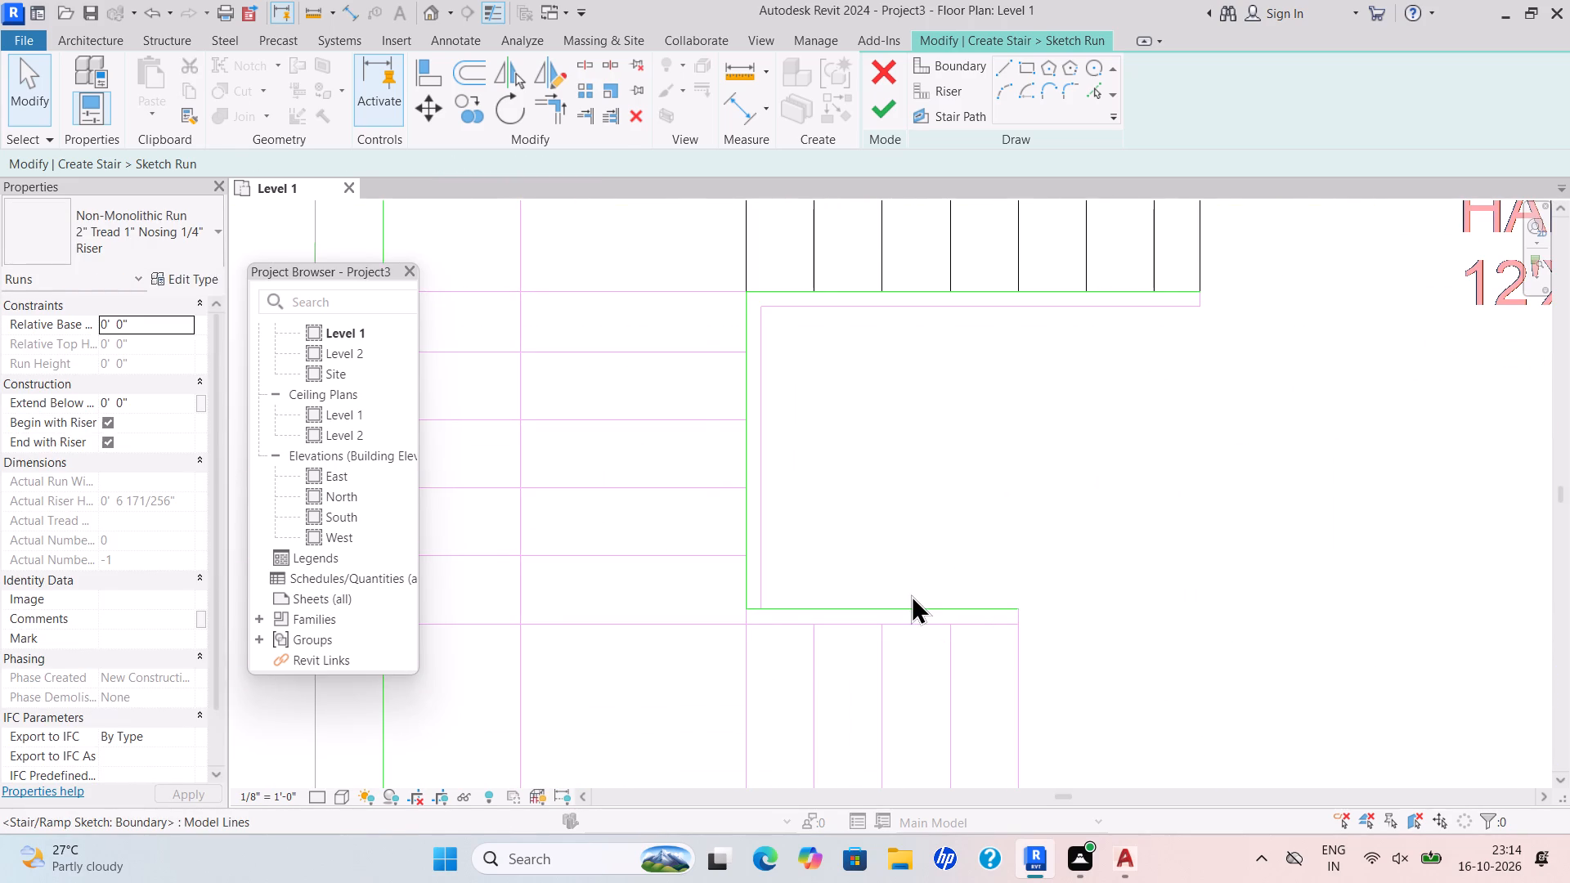
{"action": "double_click", "coordinate": [909, 600]}
{"action": "scroll", "coordinate": [911, 636], "scroll_direction": "up", "scroll_amount": 4}
{"action": "key", "text": "Escape"}
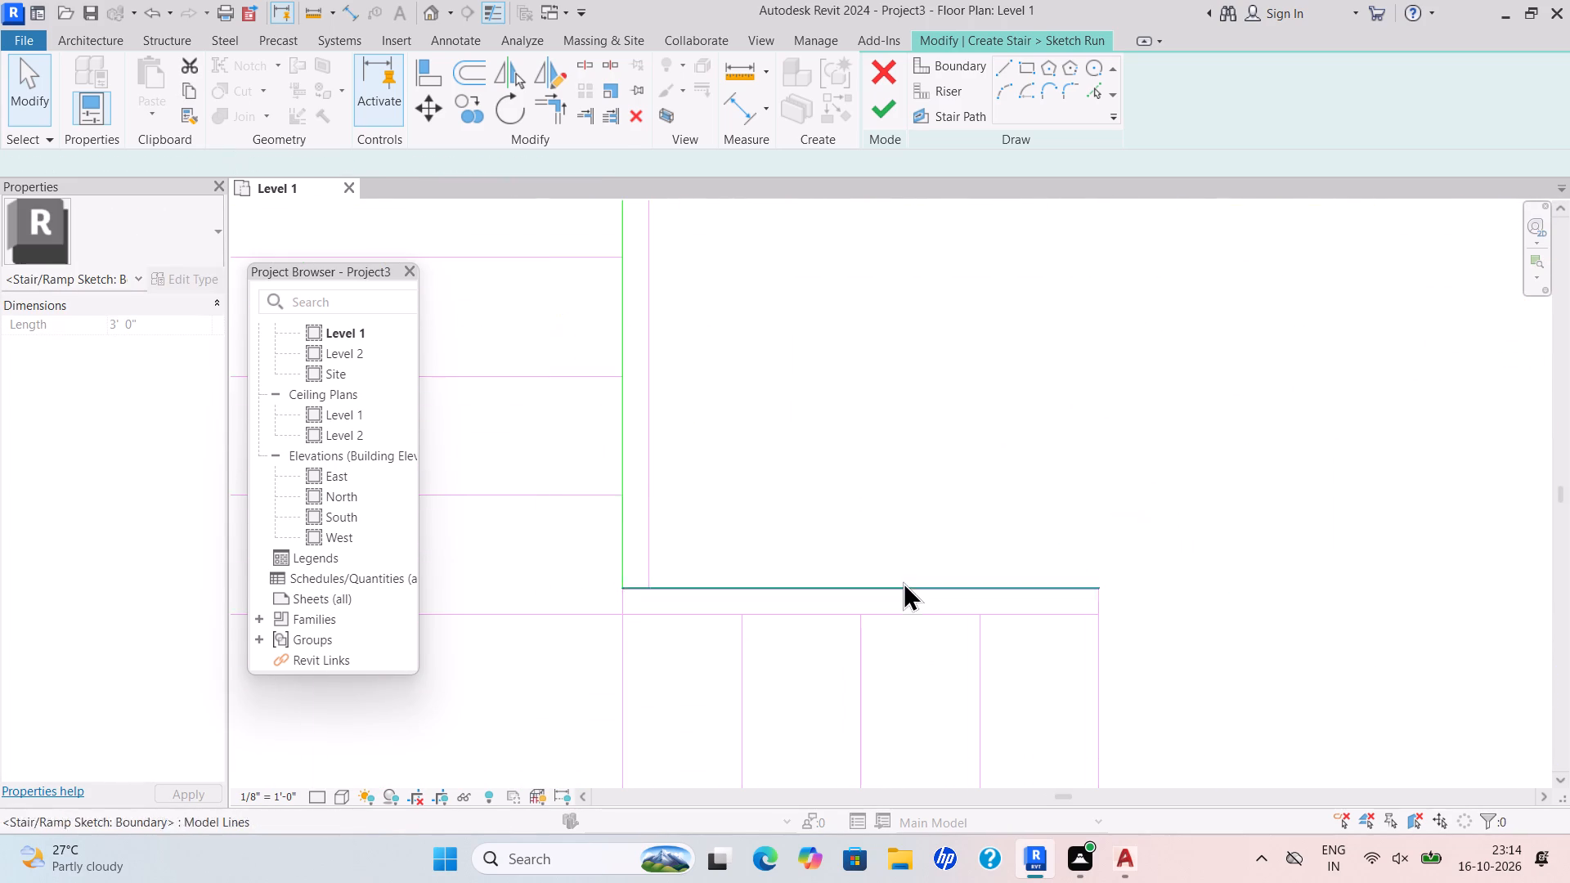
{"action": "left_click_drag", "start_coordinate": [895, 582], "coordinate": [897, 611]}
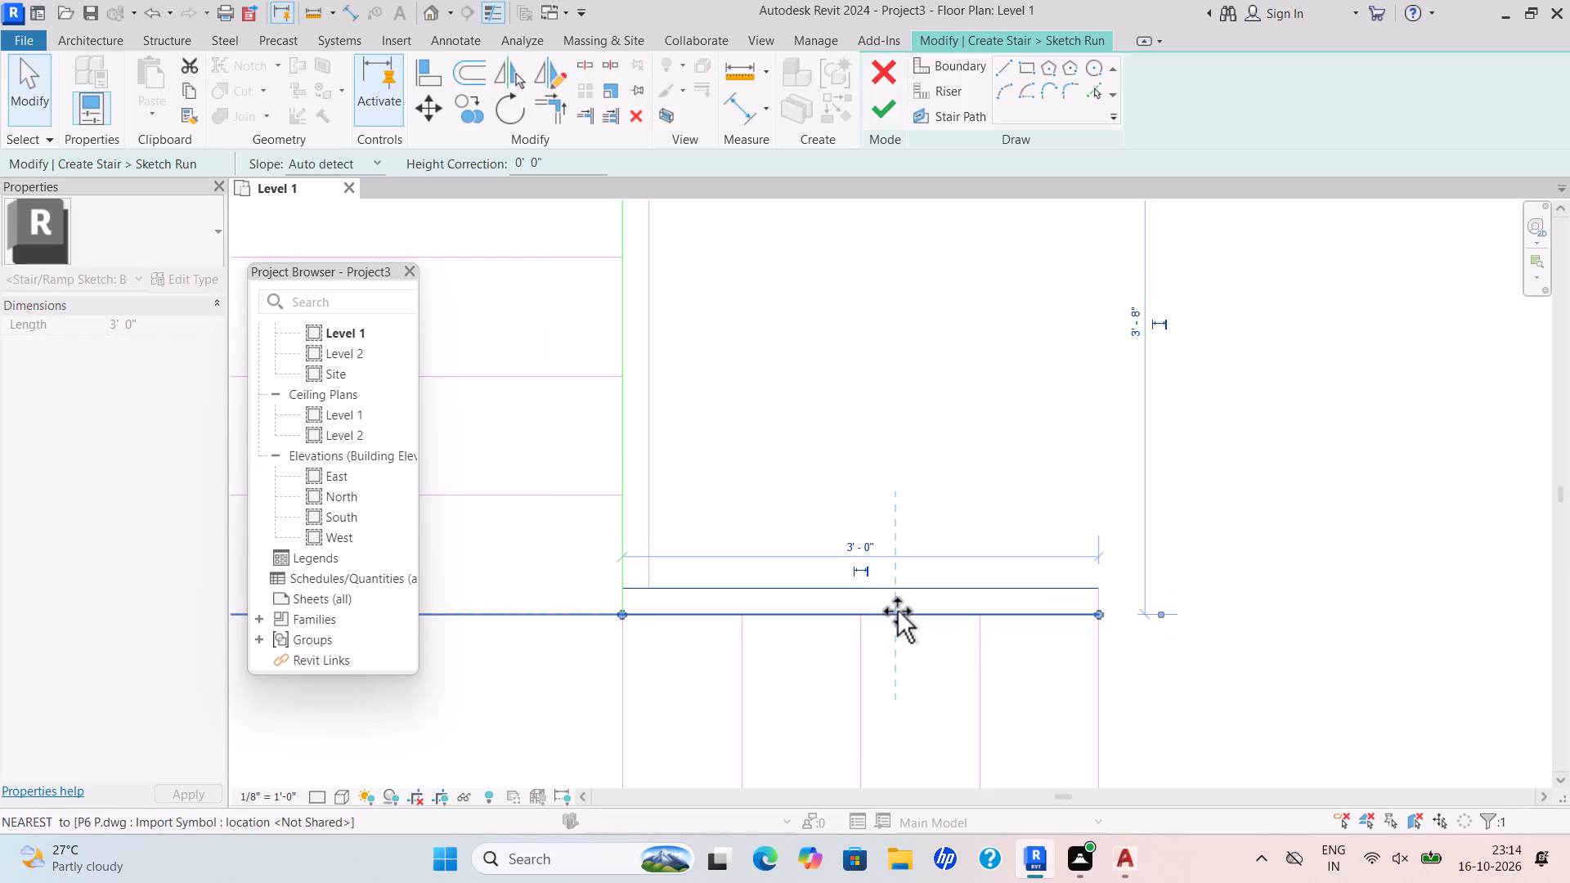
{"action": "left_click_drag", "start_coordinate": [897, 611], "coordinate": [899, 611]}
{"action": "scroll", "coordinate": [940, 592], "scroll_direction": "down", "scroll_amount": 4}
{"action": "middle_click_drag", "start_coordinate": [953, 598], "coordinate": [953, 630]}
{"action": "key", "text": "Escape"}
{"action": "scroll", "coordinate": [1004, 510], "scroll_direction": "down", "scroll_amount": 2}
{"action": "middle_click_drag", "start_coordinate": [1007, 515], "coordinate": [984, 598]}
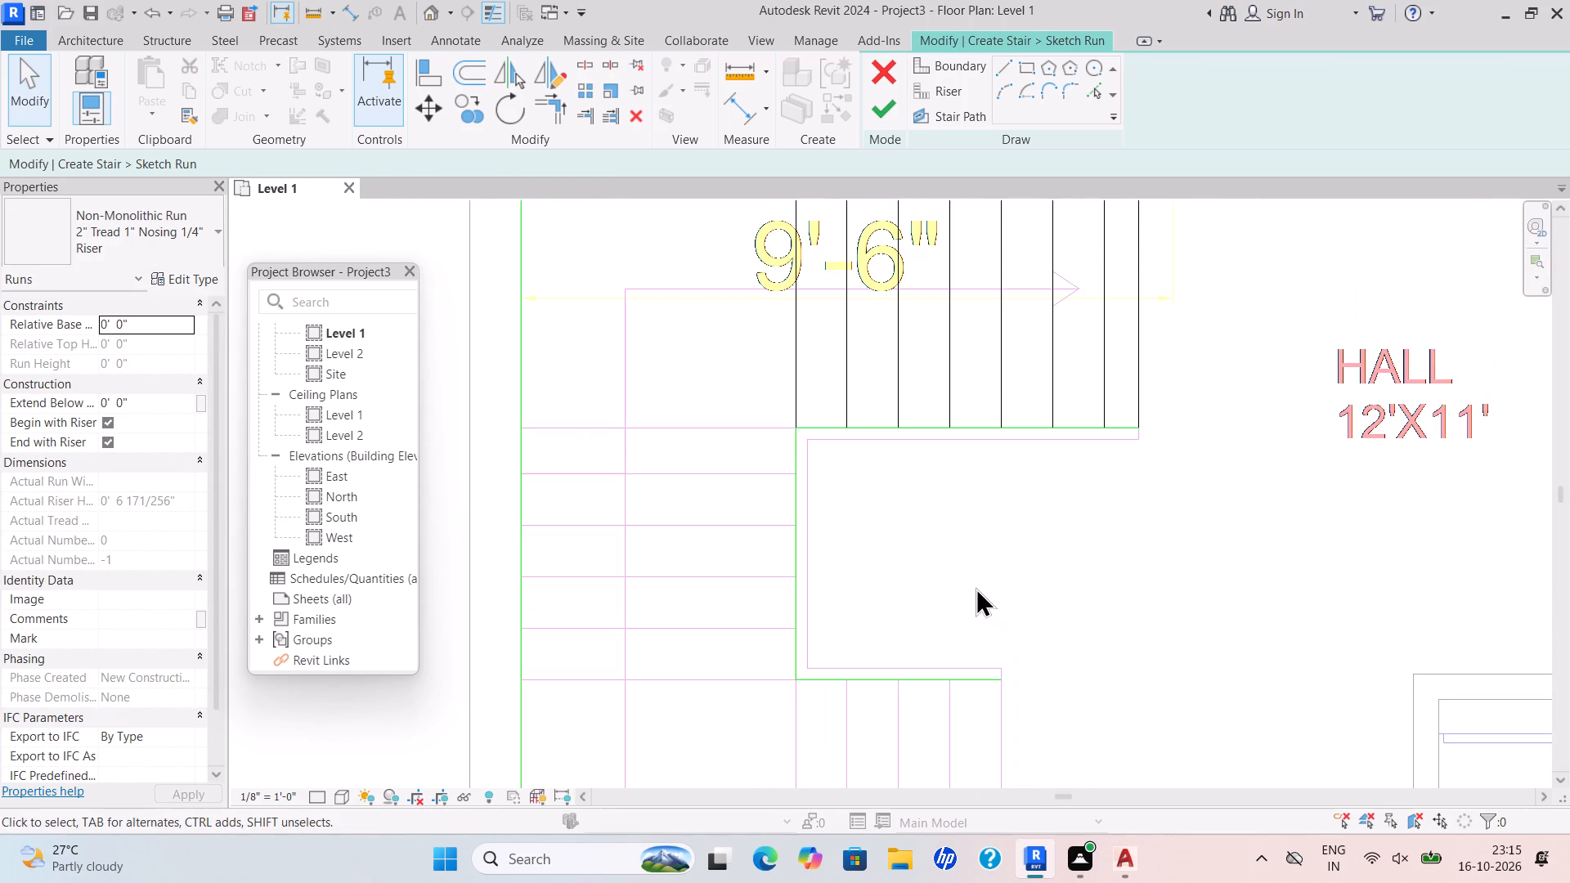
Draw the middle flight's first riser line from the outer boundary to the inner corner below the upper flight.
{"action": "double_click", "coordinate": [928, 78]}
{"action": "double_click", "coordinate": [959, 83]}
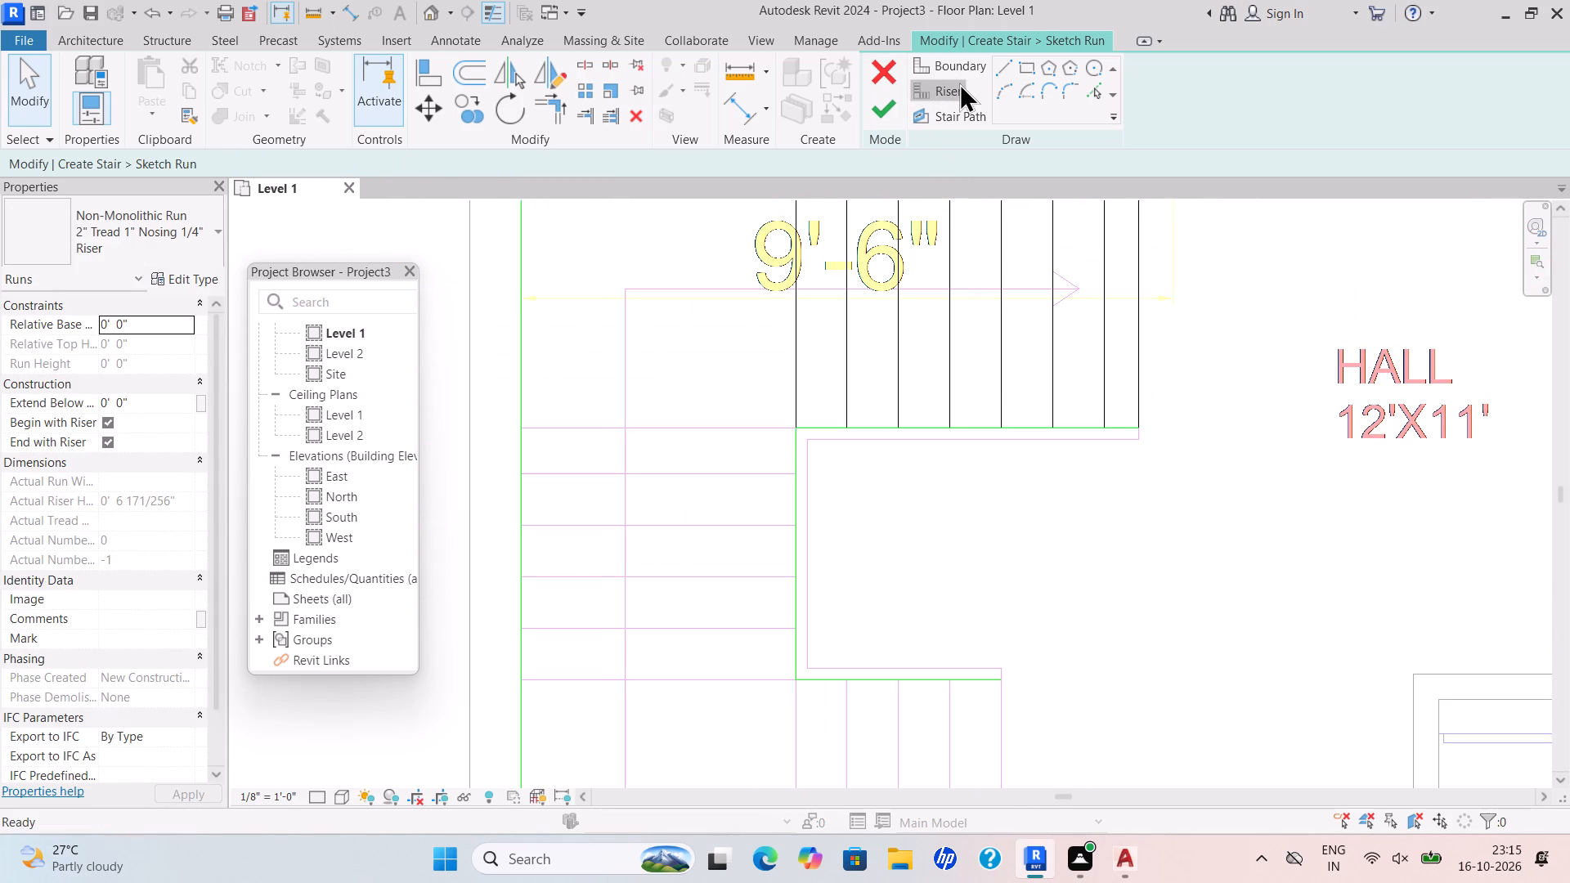
{"action": "left_click", "coordinate": [998, 60]}
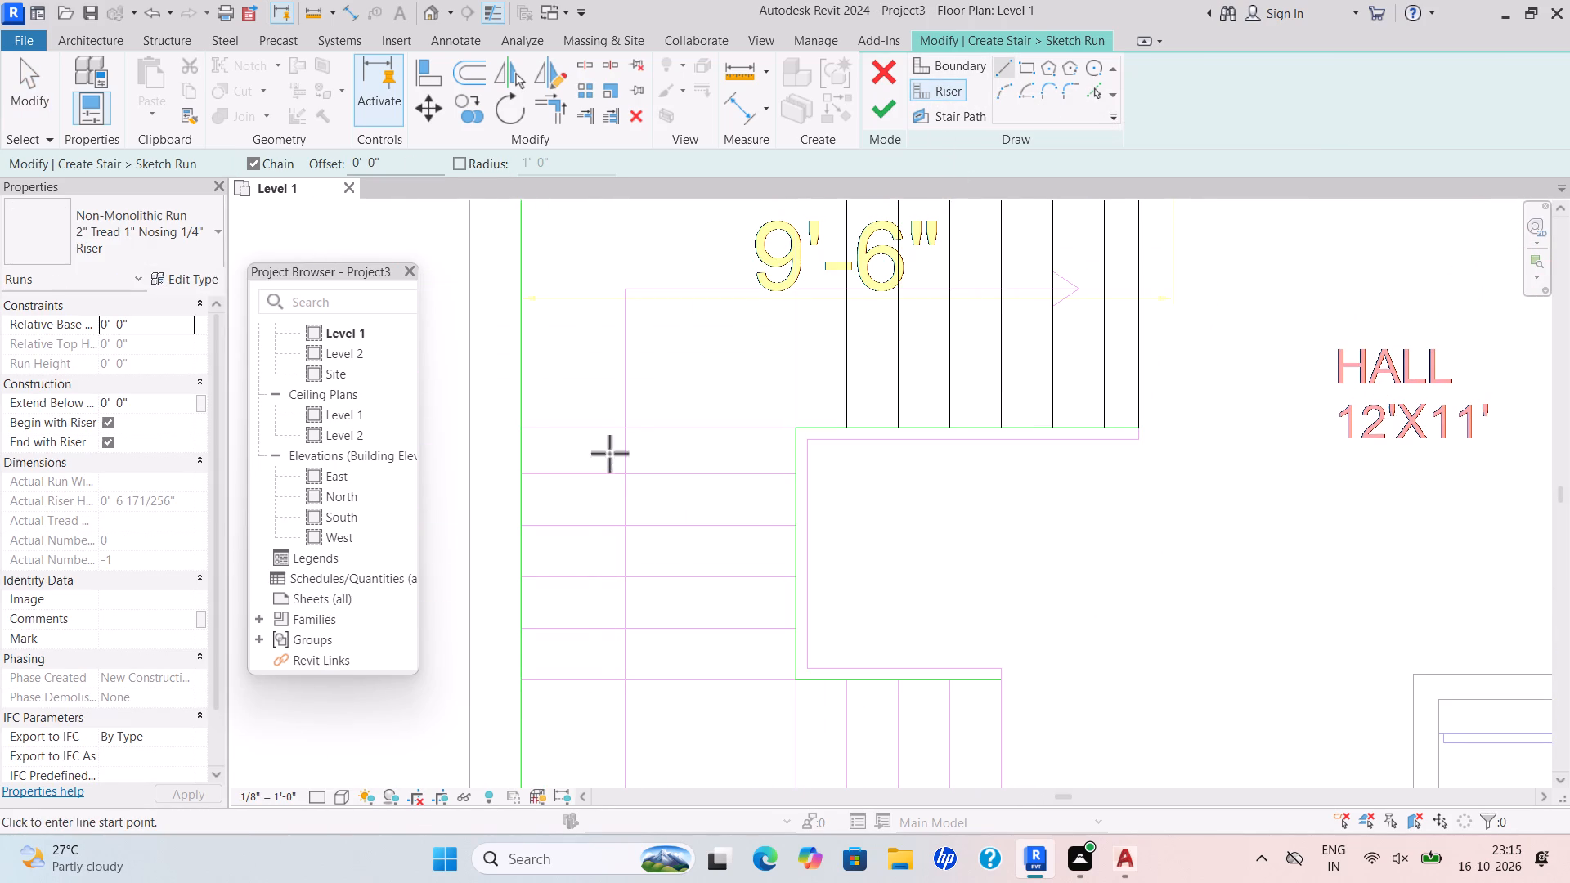
{"action": "scroll", "coordinate": [548, 417], "scroll_direction": "up", "scroll_amount": 4}
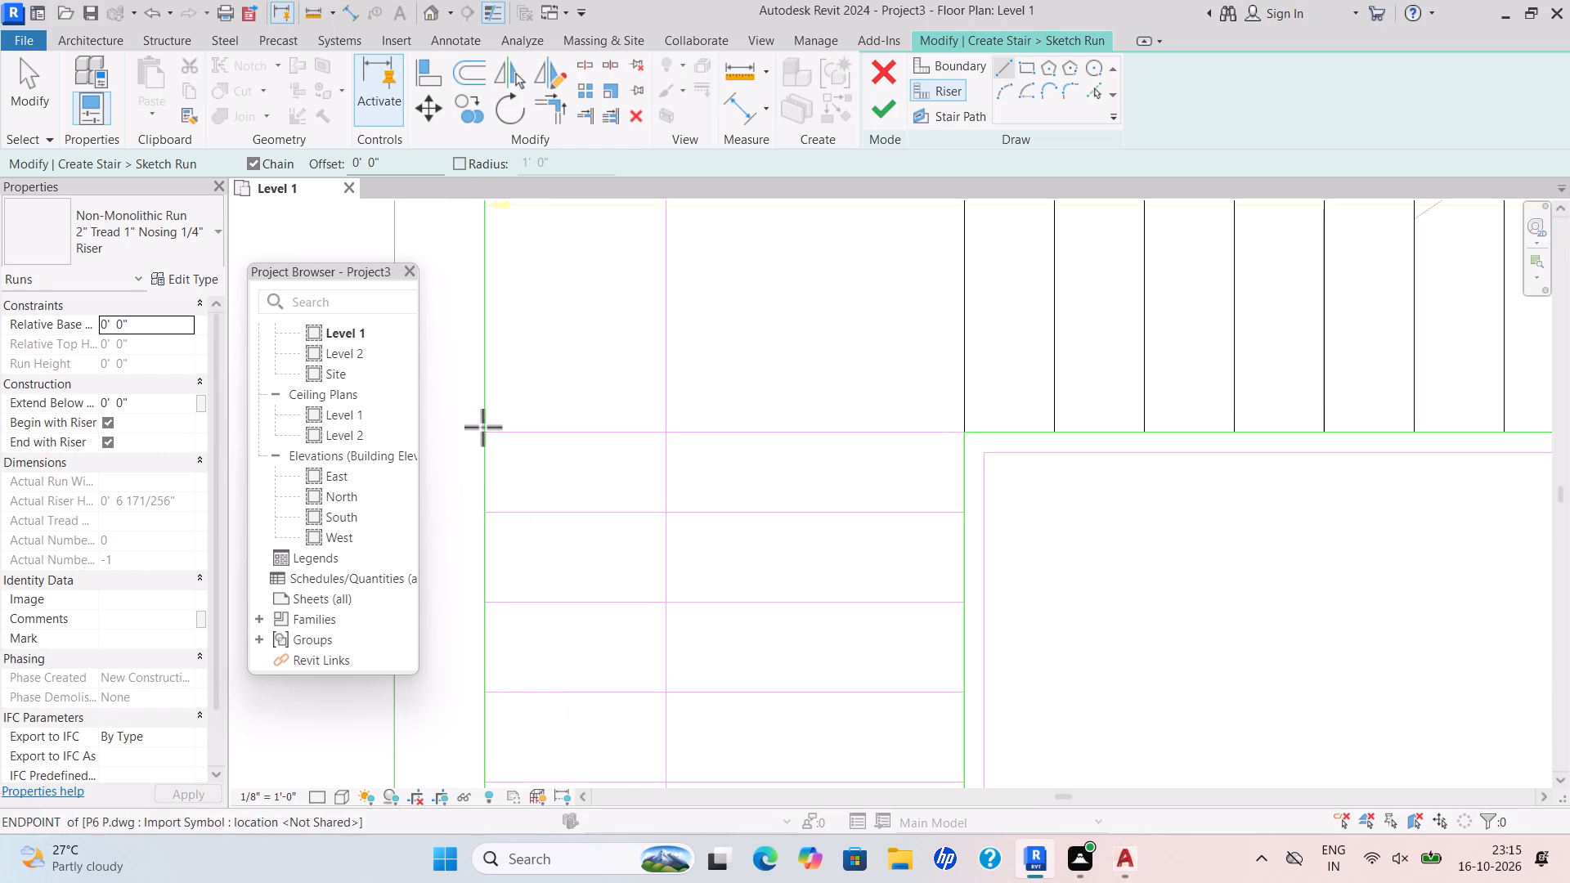
{"action": "left_click", "coordinate": [482, 427]}
{"action": "left_click", "coordinate": [963, 435]}
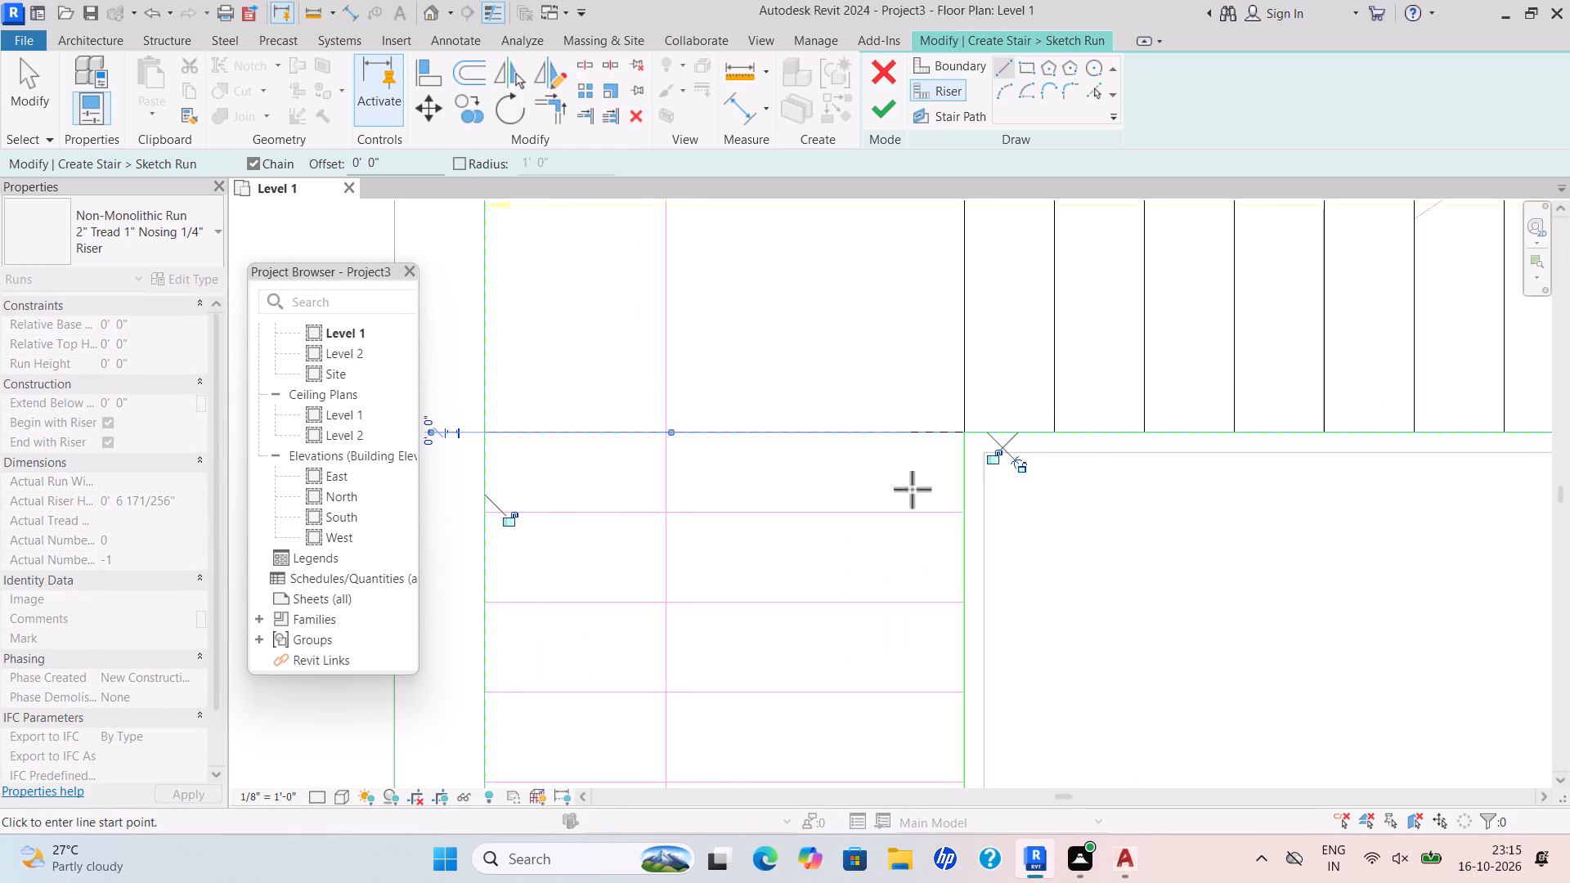
Draw four more 4'-0" riser lines across the middle flight, tracing the plan's tread lines from the outer to the inner boundary.
{"action": "scroll", "coordinate": [488, 509], "scroll_direction": "up", "scroll_amount": 4}
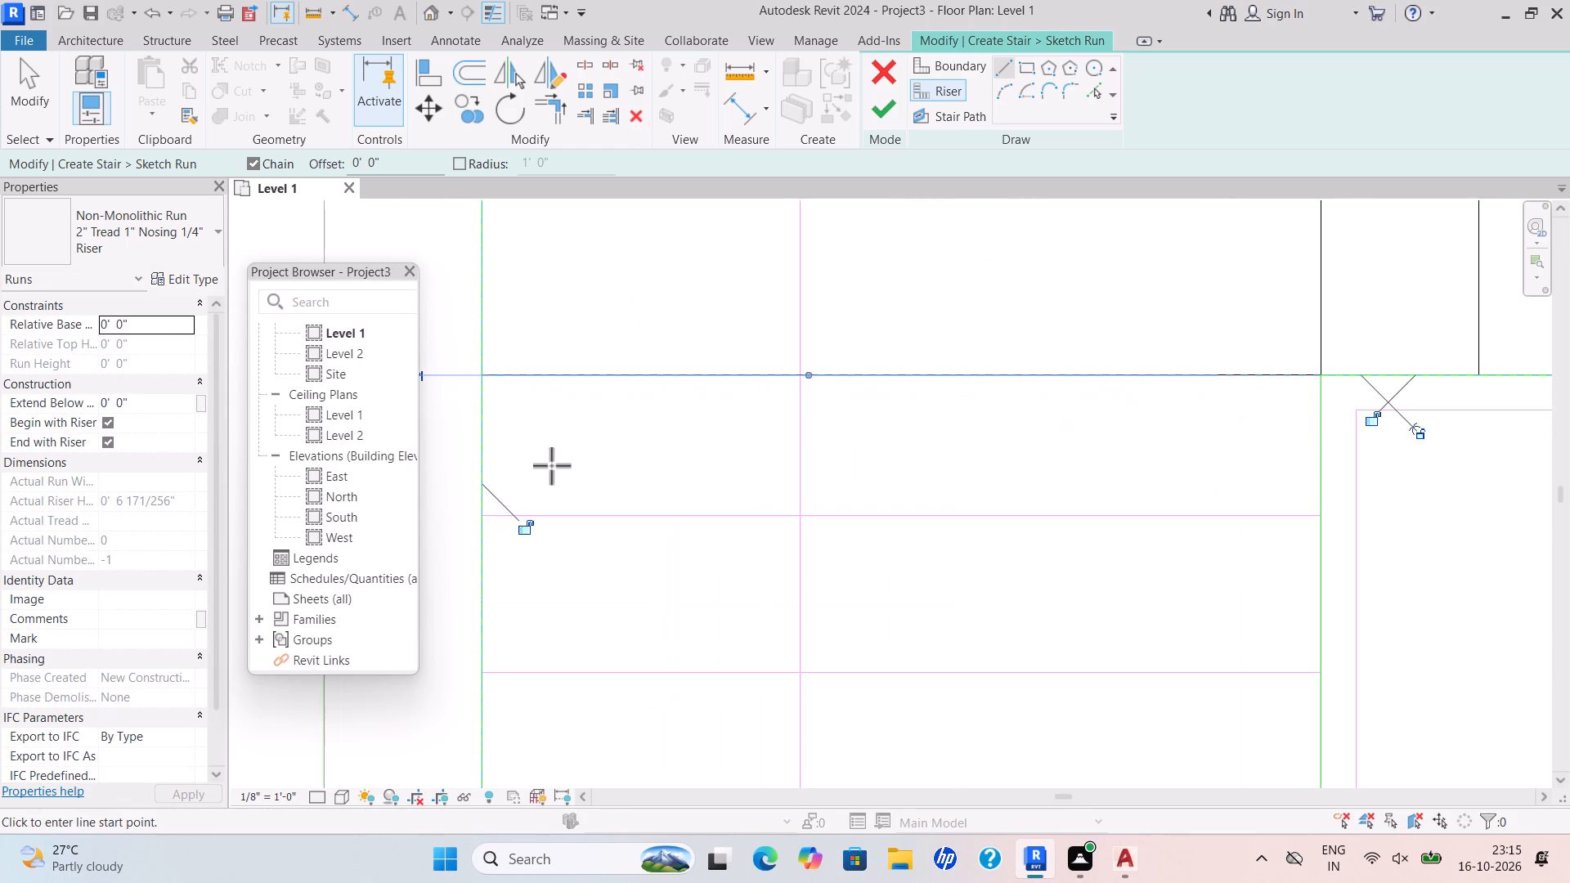
{"action": "left_click_drag", "start_coordinate": [478, 515], "coordinate": [510, 506]}
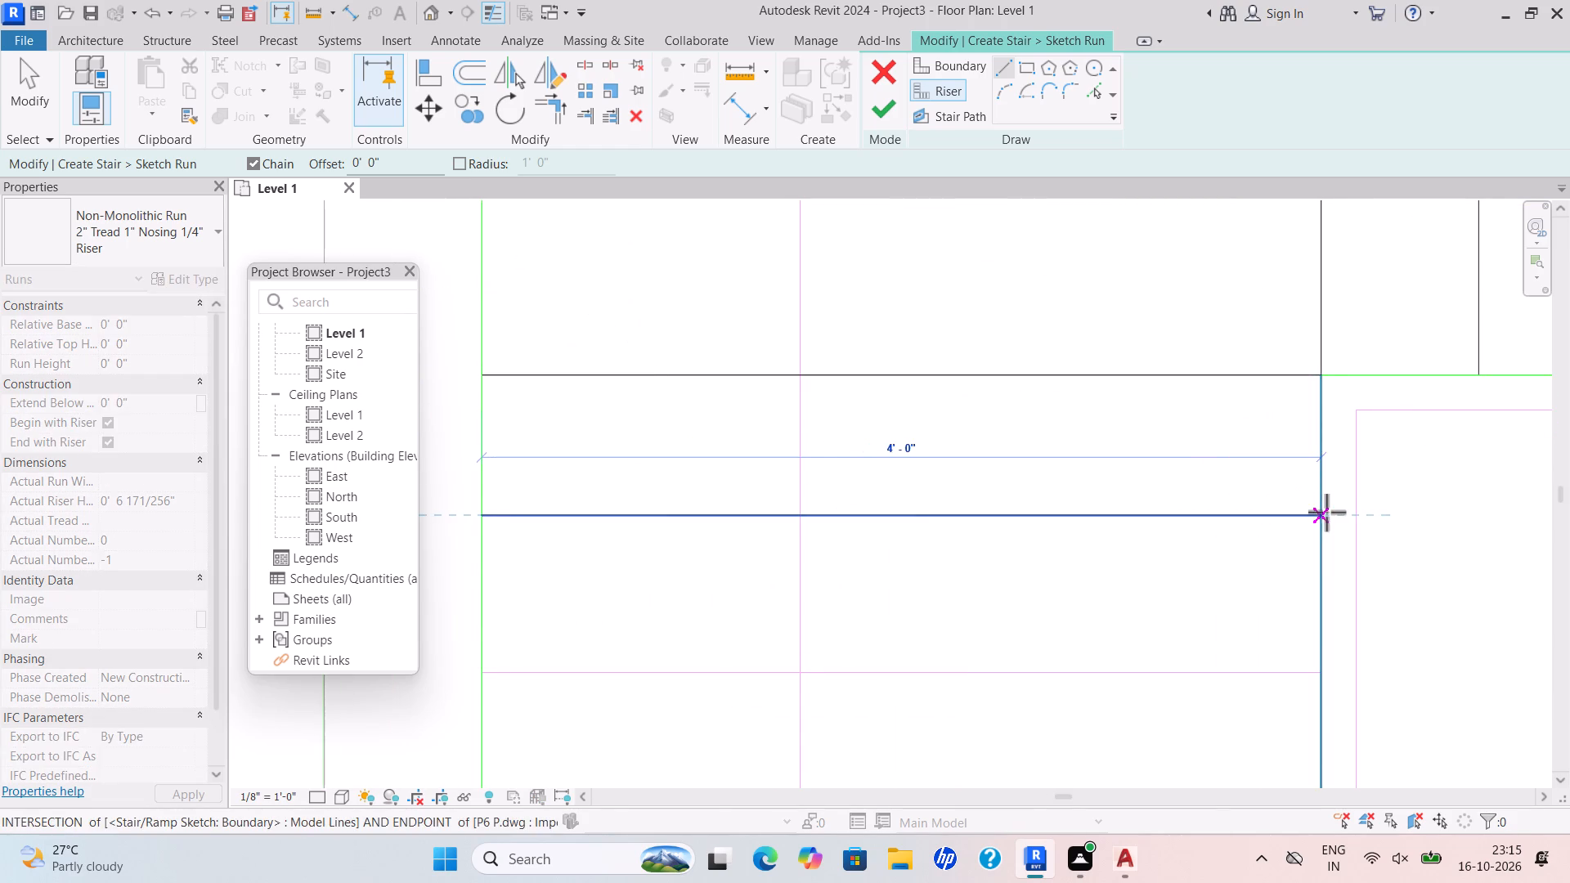
{"action": "left_click", "coordinate": [1326, 512]}
{"action": "scroll", "coordinate": [962, 610], "scroll_direction": "down", "scroll_amount": 2}
{"action": "middle_click_drag", "start_coordinate": [961, 610], "coordinate": [942, 456]}
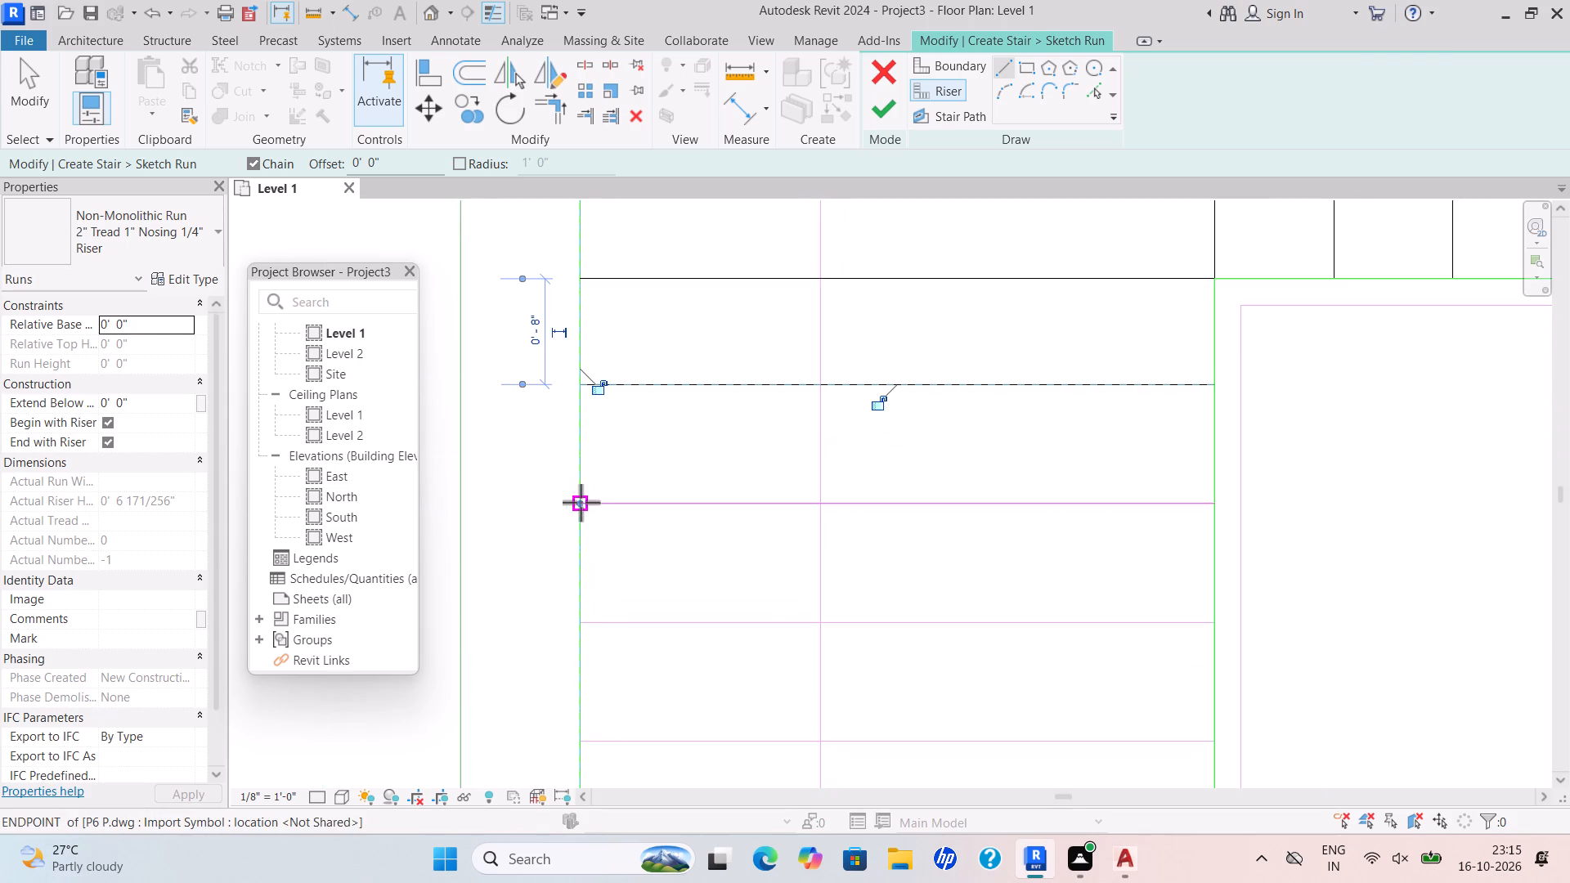
{"action": "left_click_drag", "start_coordinate": [581, 502], "coordinate": [590, 501]}
{"action": "left_click", "coordinate": [1218, 509]}
{"action": "scroll", "coordinate": [1014, 594], "scroll_direction": "down", "scroll_amount": 1}
{"action": "middle_click_drag", "start_coordinate": [1013, 597], "coordinate": [973, 521]}
{"action": "scroll", "coordinate": [1013, 597], "scroll_direction": "down", "scroll_amount": 1}
{"action": "left_click_drag", "start_coordinate": [639, 540], "coordinate": [656, 544]}
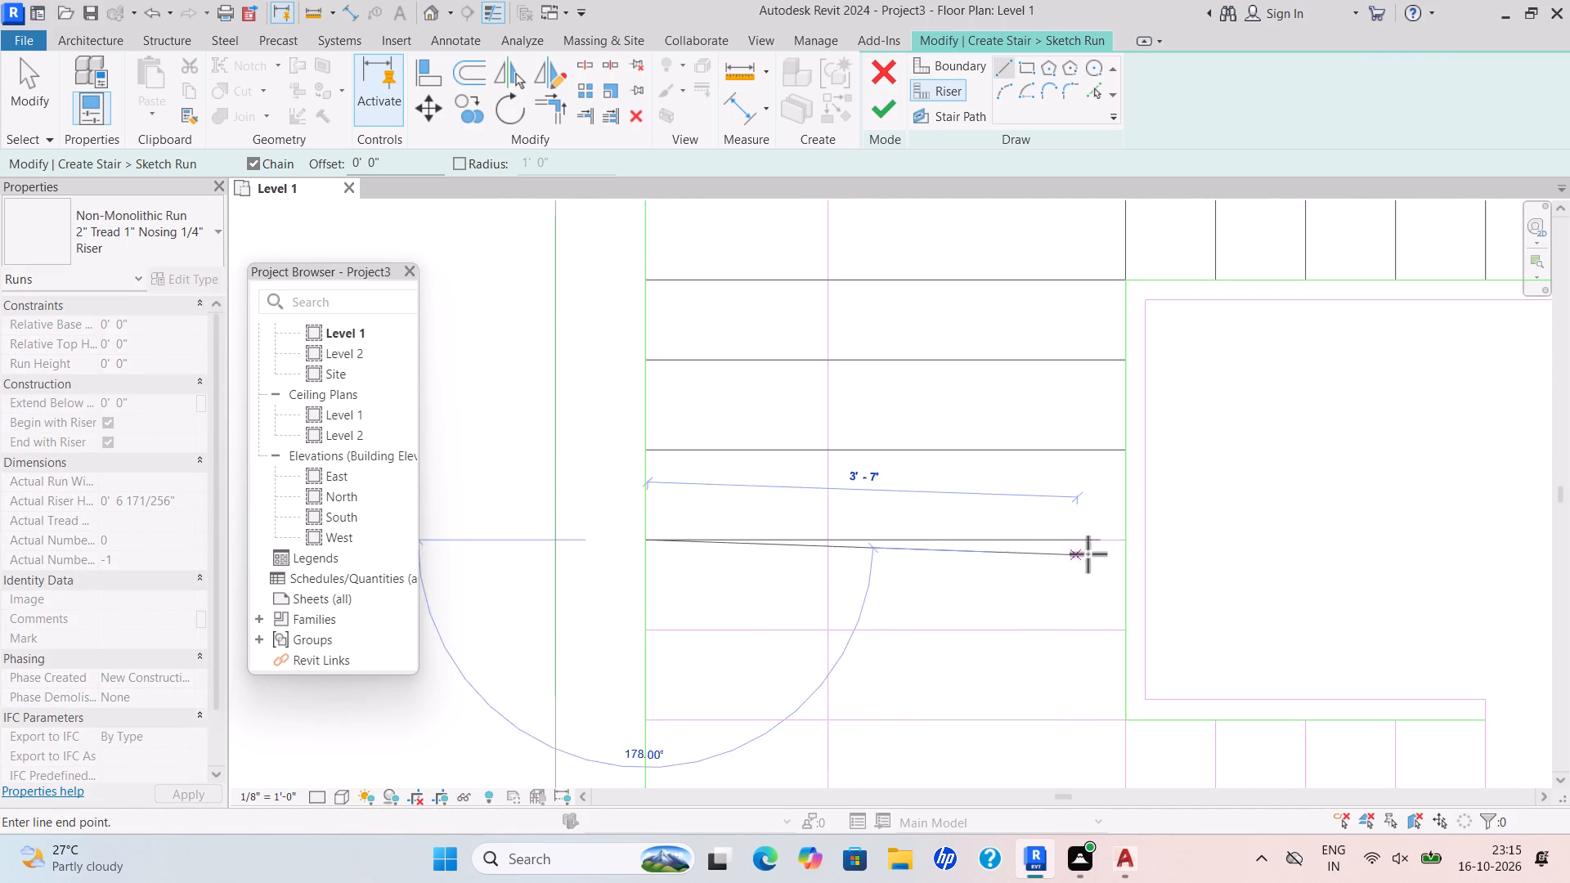
{"action": "left_click", "coordinate": [1125, 536]}
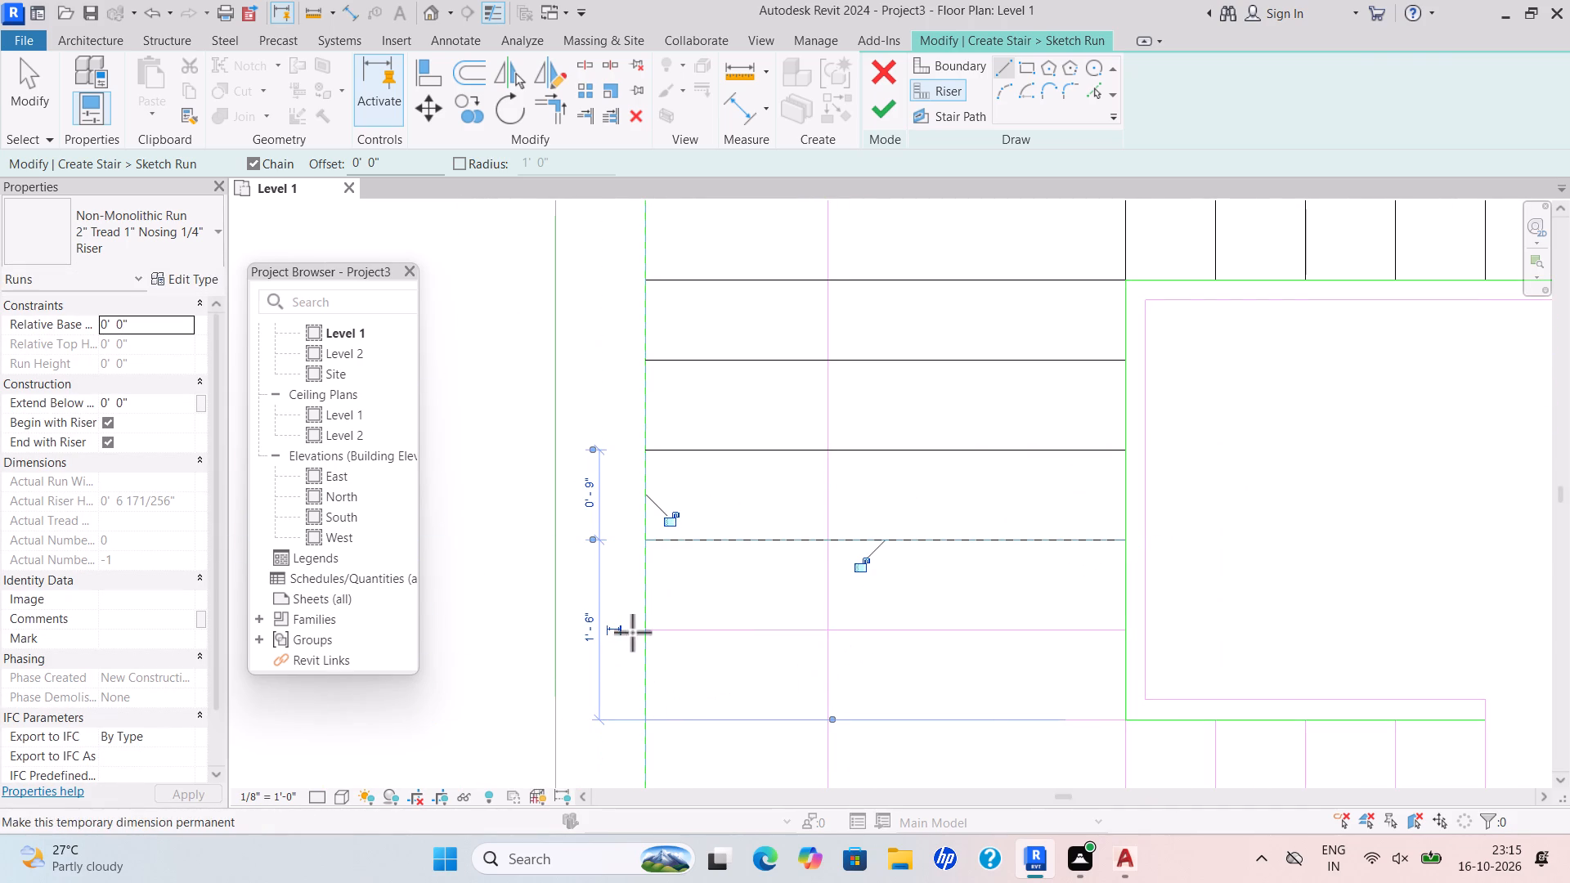
{"action": "left_click", "coordinate": [642, 630]}
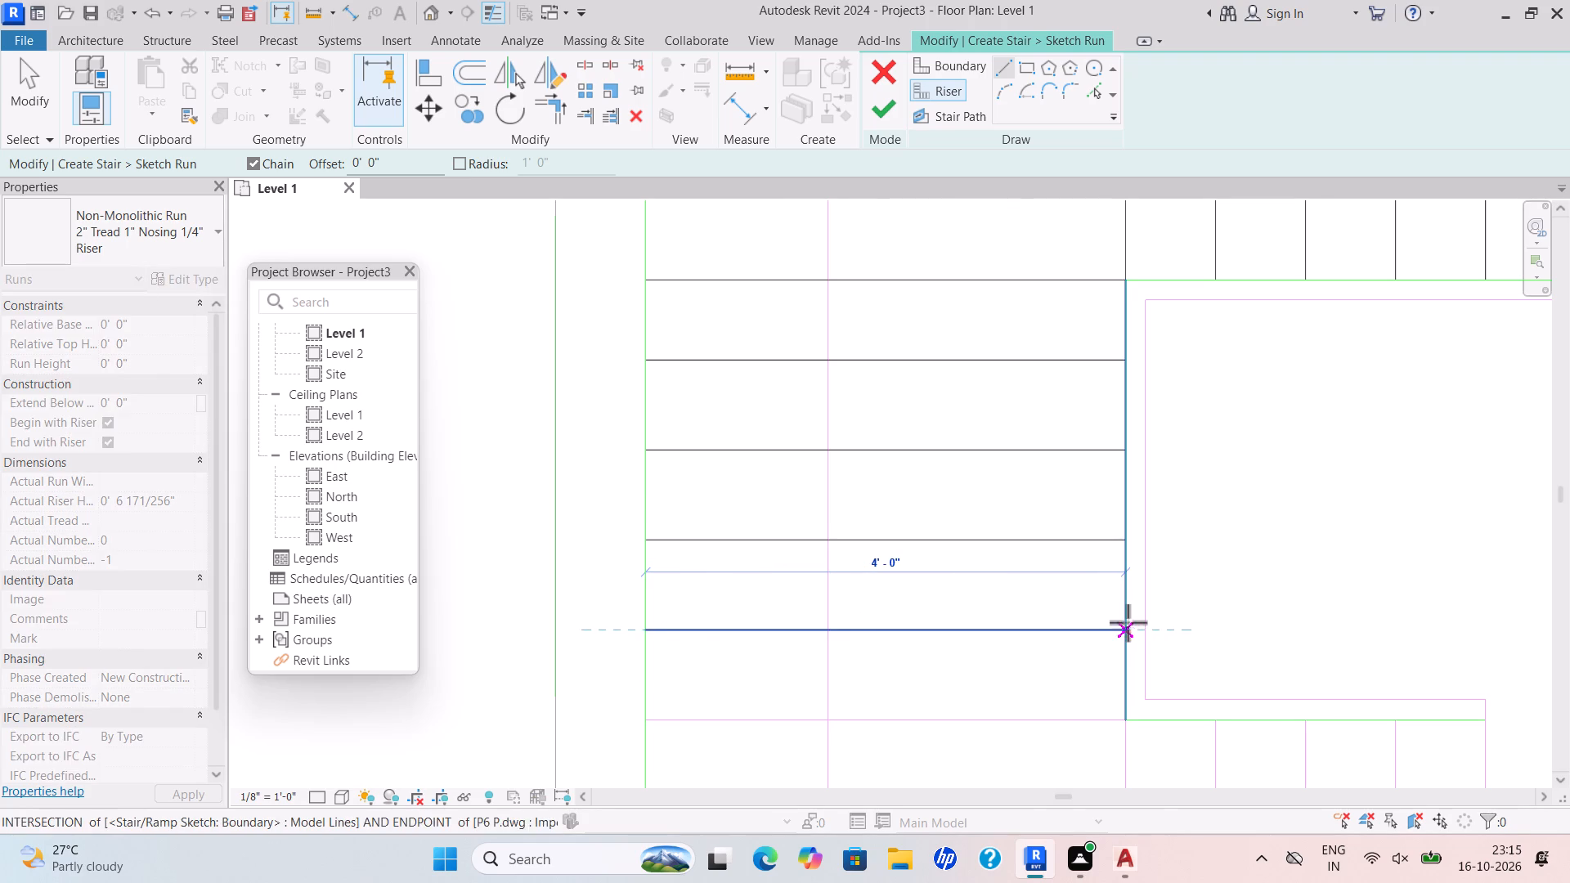
{"action": "left_click", "coordinate": [1128, 627]}
Draw the middle flight's last riser line from the outer boundary to the inner corner where the lower flight begins.
{"action": "scroll", "coordinate": [864, 730], "scroll_direction": "down", "scroll_amount": 2}
{"action": "middle_click_drag", "start_coordinate": [864, 736], "coordinate": [822, 646]}
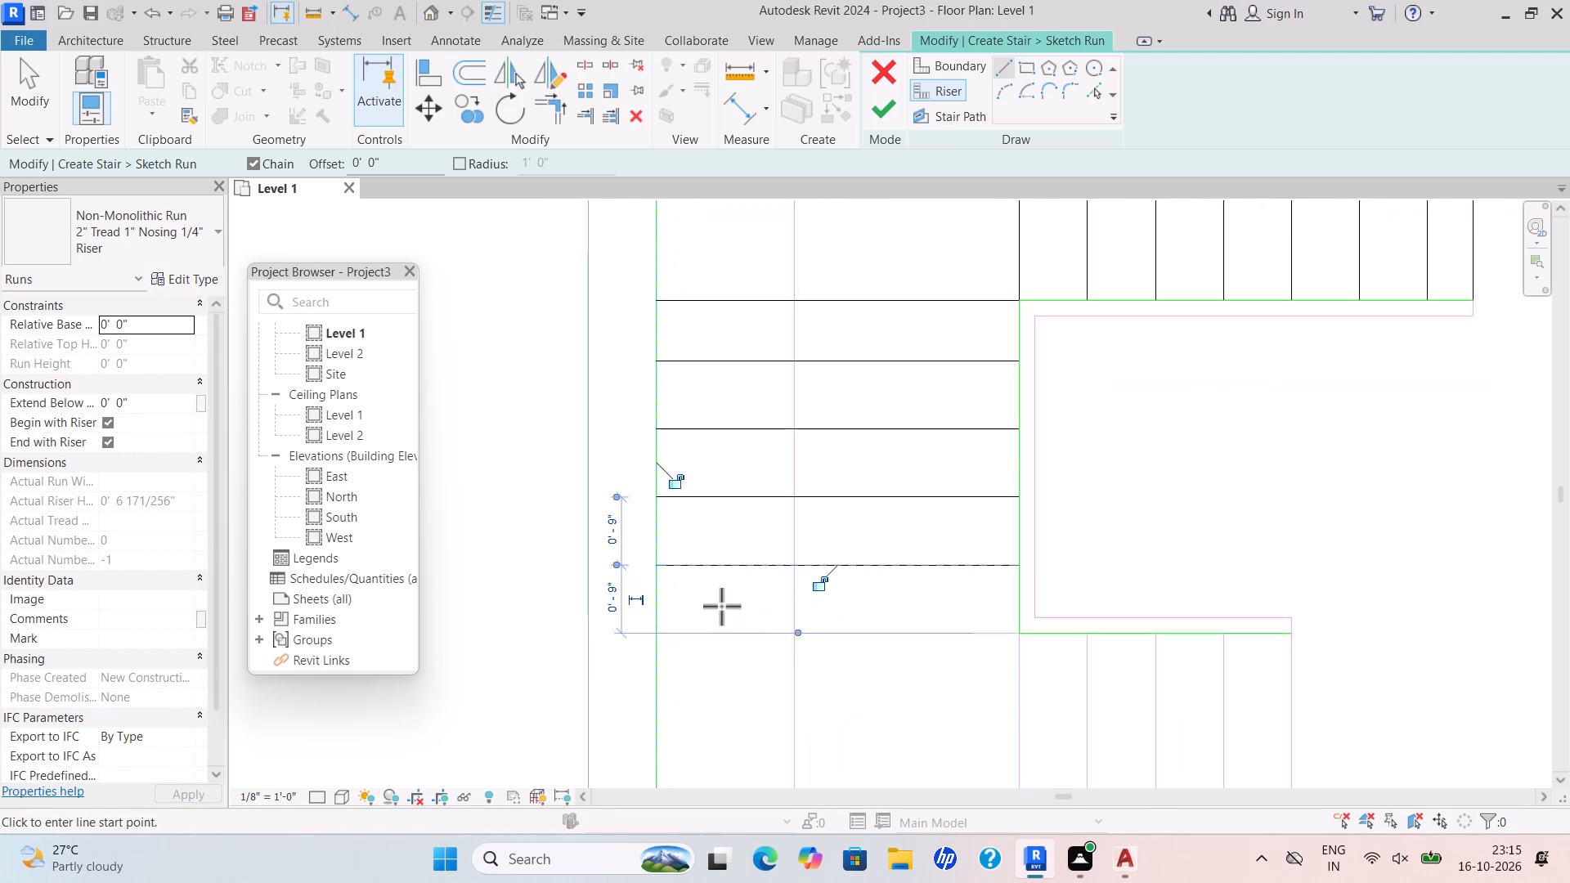
{"action": "scroll", "coordinate": [706, 612], "scroll_direction": "up", "scroll_amount": 3}
{"action": "left_click", "coordinate": [638, 640]}
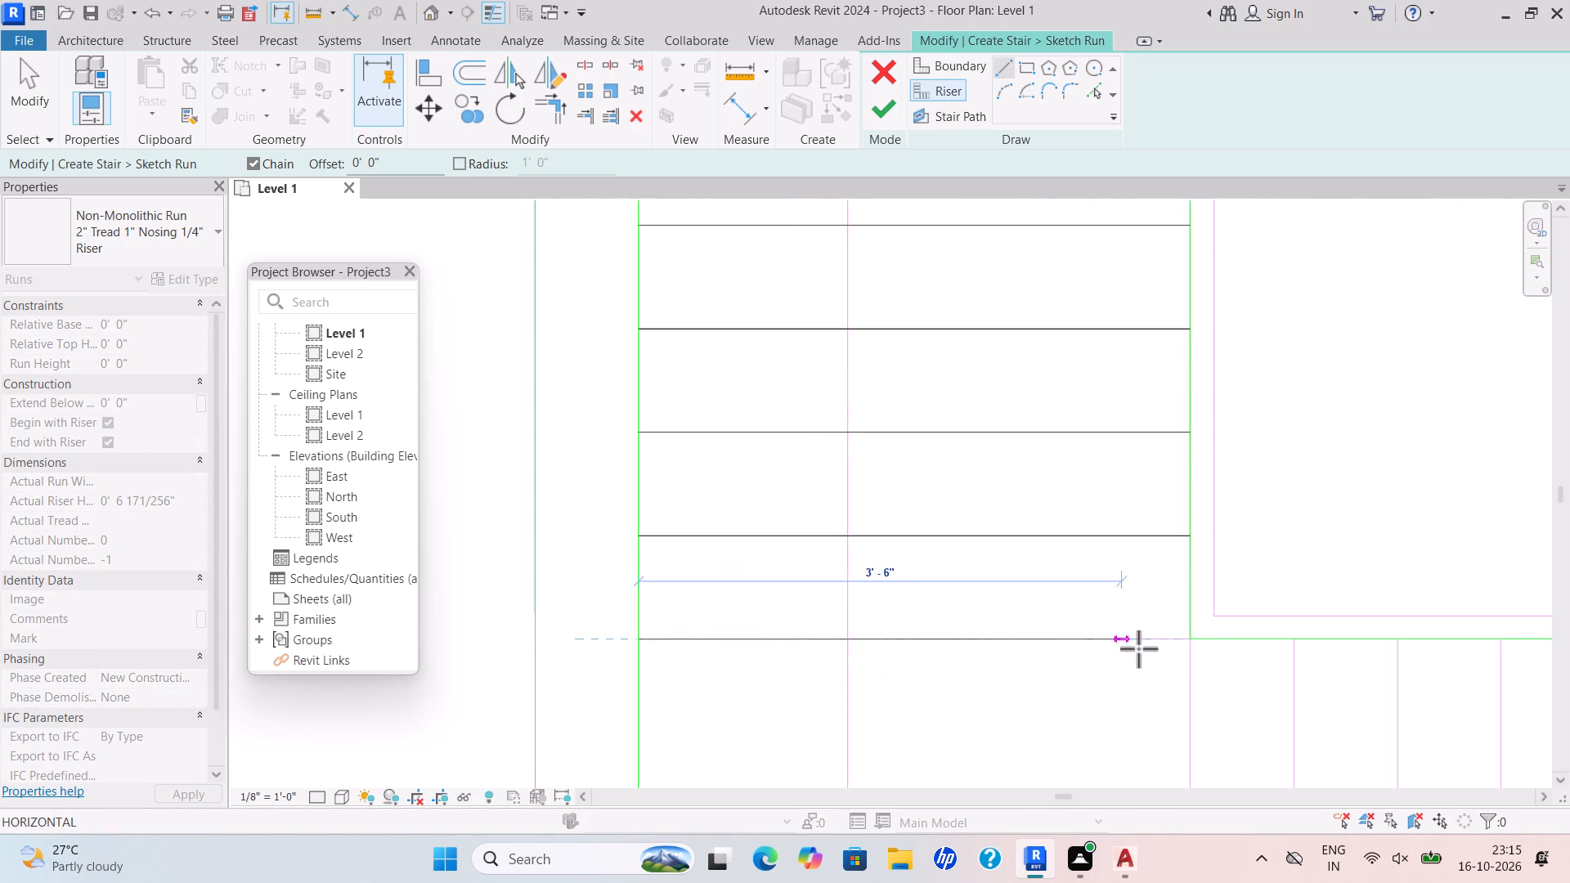
{"action": "left_click", "coordinate": [1185, 641]}
Draw the lower flight's first riser line from the inner boundary corner straight to the outer boundary on the kitchen side.
{"action": "scroll", "coordinate": [1162, 730], "scroll_direction": "down", "scroll_amount": 5}
{"action": "middle_click_drag", "start_coordinate": [1160, 726], "coordinate": [1078, 577]}
{"action": "scroll", "coordinate": [1075, 572], "scroll_direction": "up", "scroll_amount": 1}
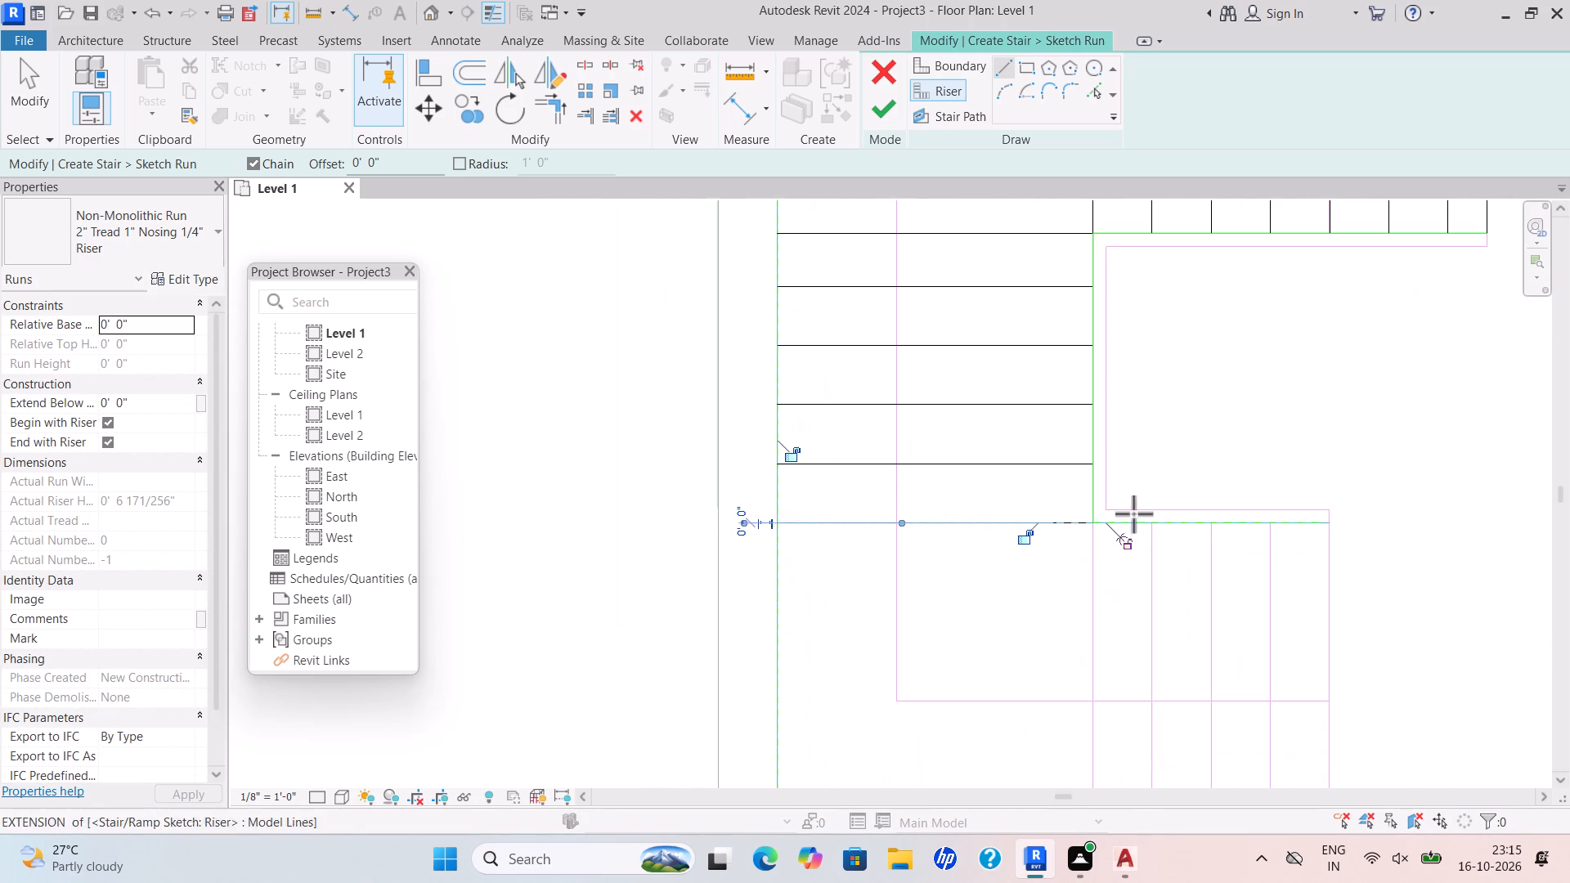
{"action": "scroll", "coordinate": [1095, 531], "scroll_direction": "up", "scroll_amount": 4}
{"action": "left_click", "coordinate": [1092, 517]}
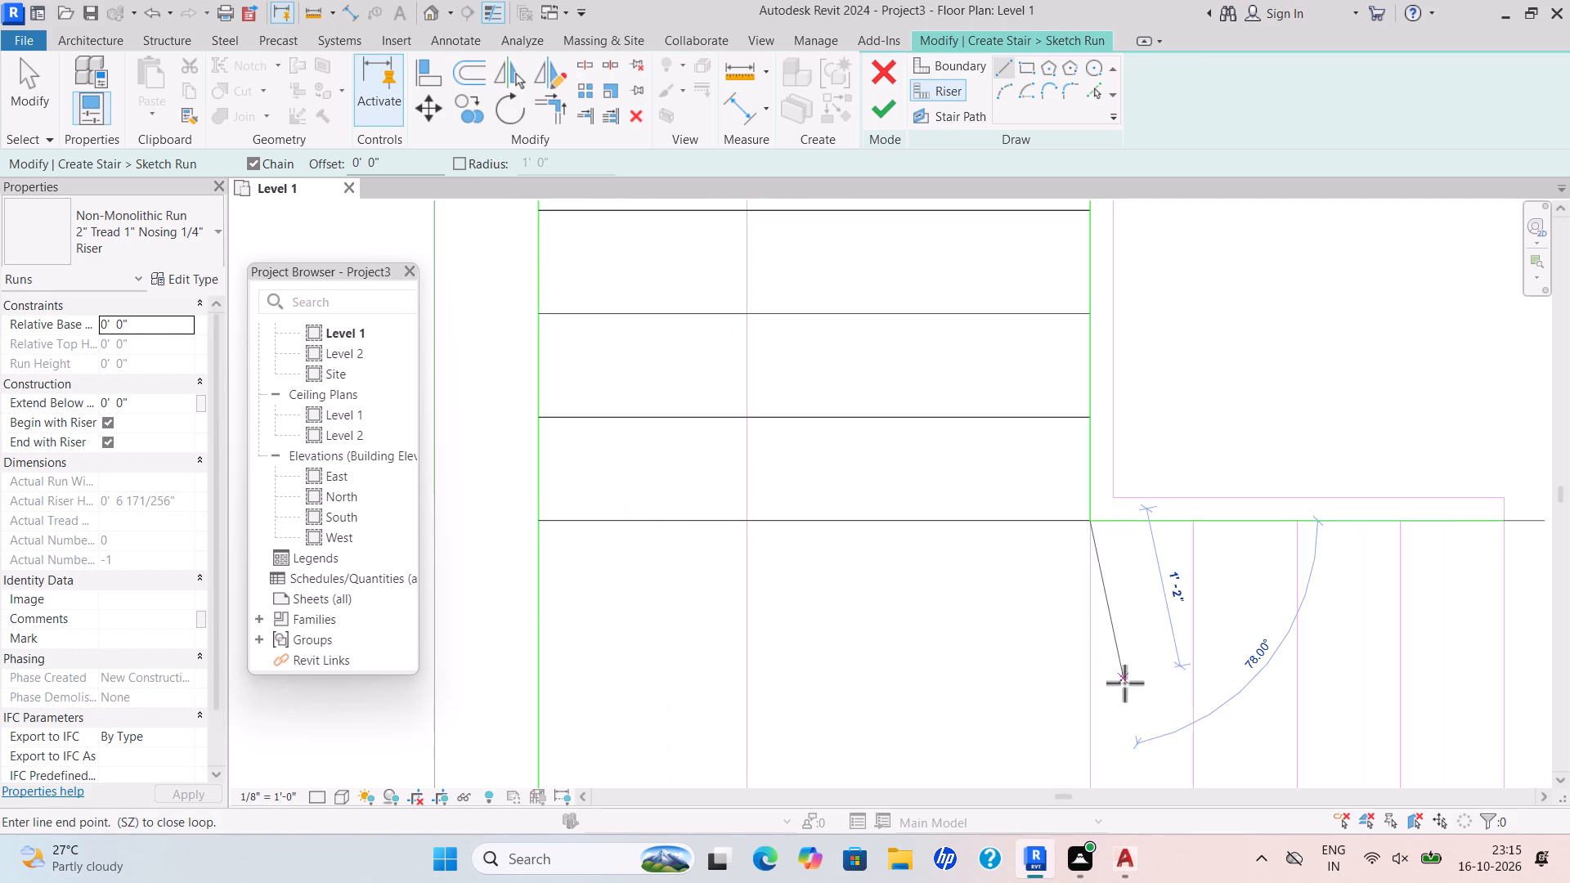
{"action": "scroll", "coordinate": [1128, 700], "scroll_direction": "down", "scroll_amount": 3}
{"action": "middle_click_drag", "start_coordinate": [1120, 697], "coordinate": [1089, 578]}
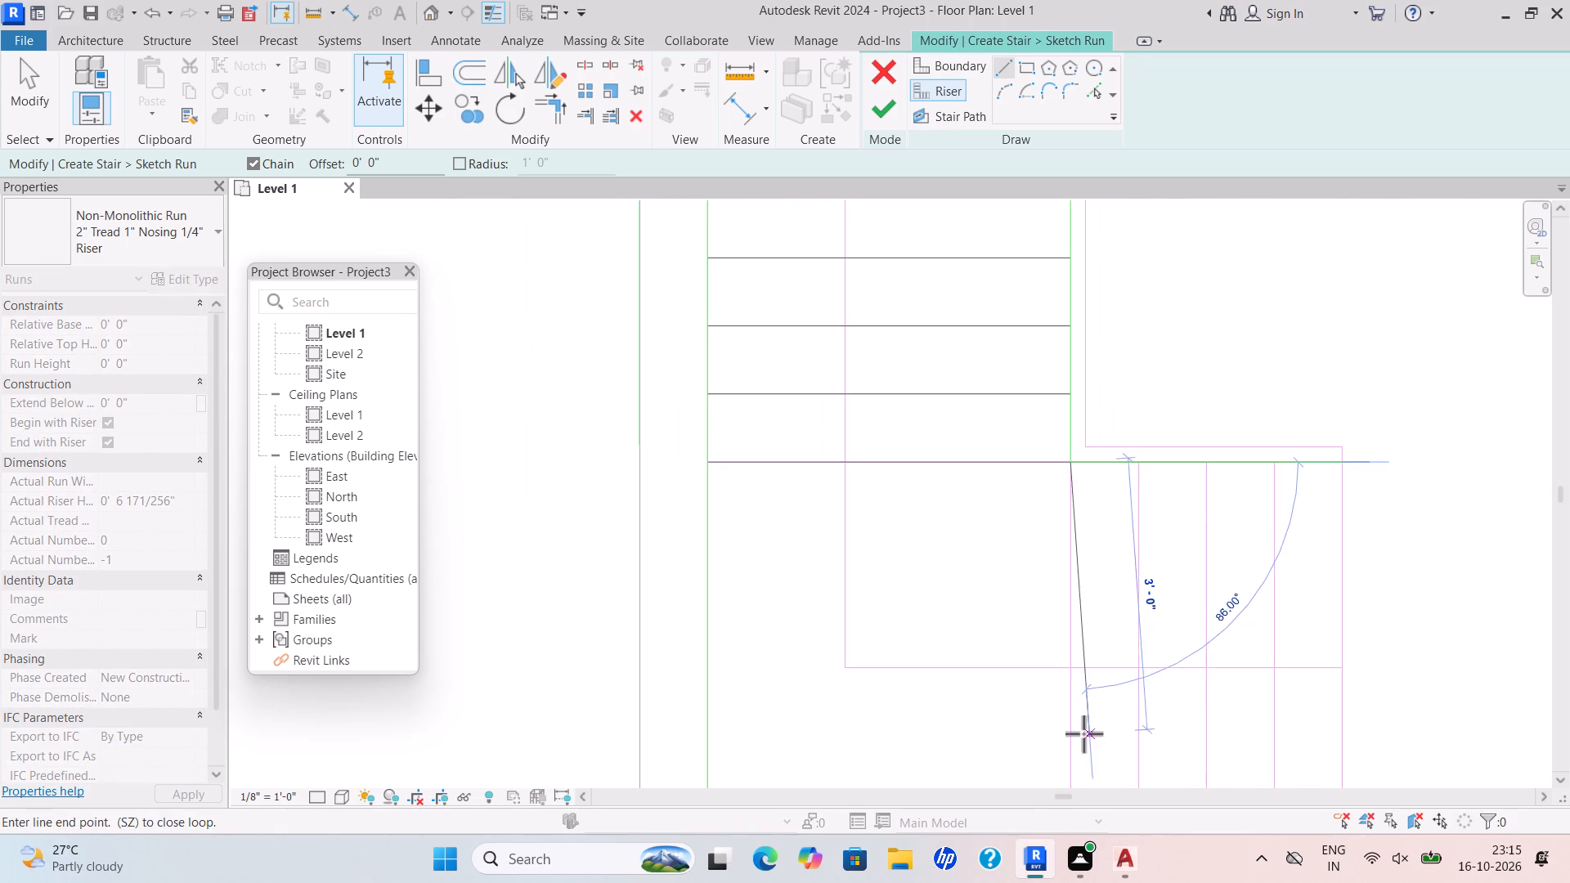
{"action": "scroll", "coordinate": [1082, 731], "scroll_direction": "down", "scroll_amount": 1}
{"action": "middle_click_drag", "start_coordinate": [1081, 731], "coordinate": [1038, 540]}
{"action": "scroll", "coordinate": [1032, 621], "scroll_direction": "up", "scroll_amount": 4}
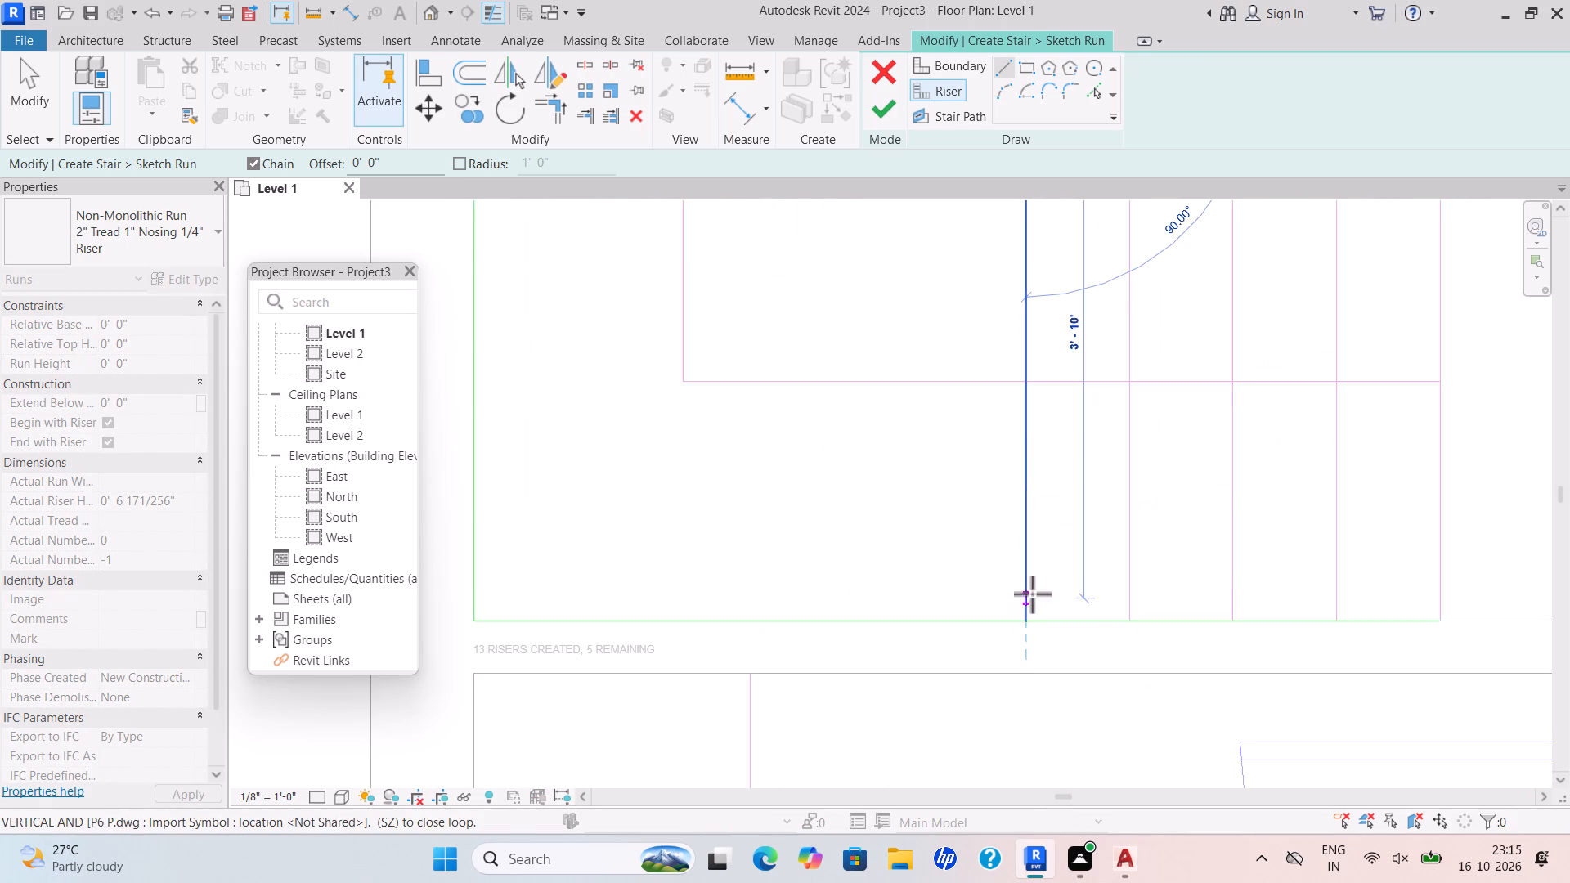
{"action": "left_click", "coordinate": [1025, 626]}
Draw the lower flight's second riser line, 4'-0" long, over the plan's tread line between the inner and outer boundaries.
{"action": "scroll", "coordinate": [1136, 560], "scroll_direction": "down", "scroll_amount": 1}
{"action": "middle_click_drag", "start_coordinate": [1135, 563], "coordinate": [1094, 688]}
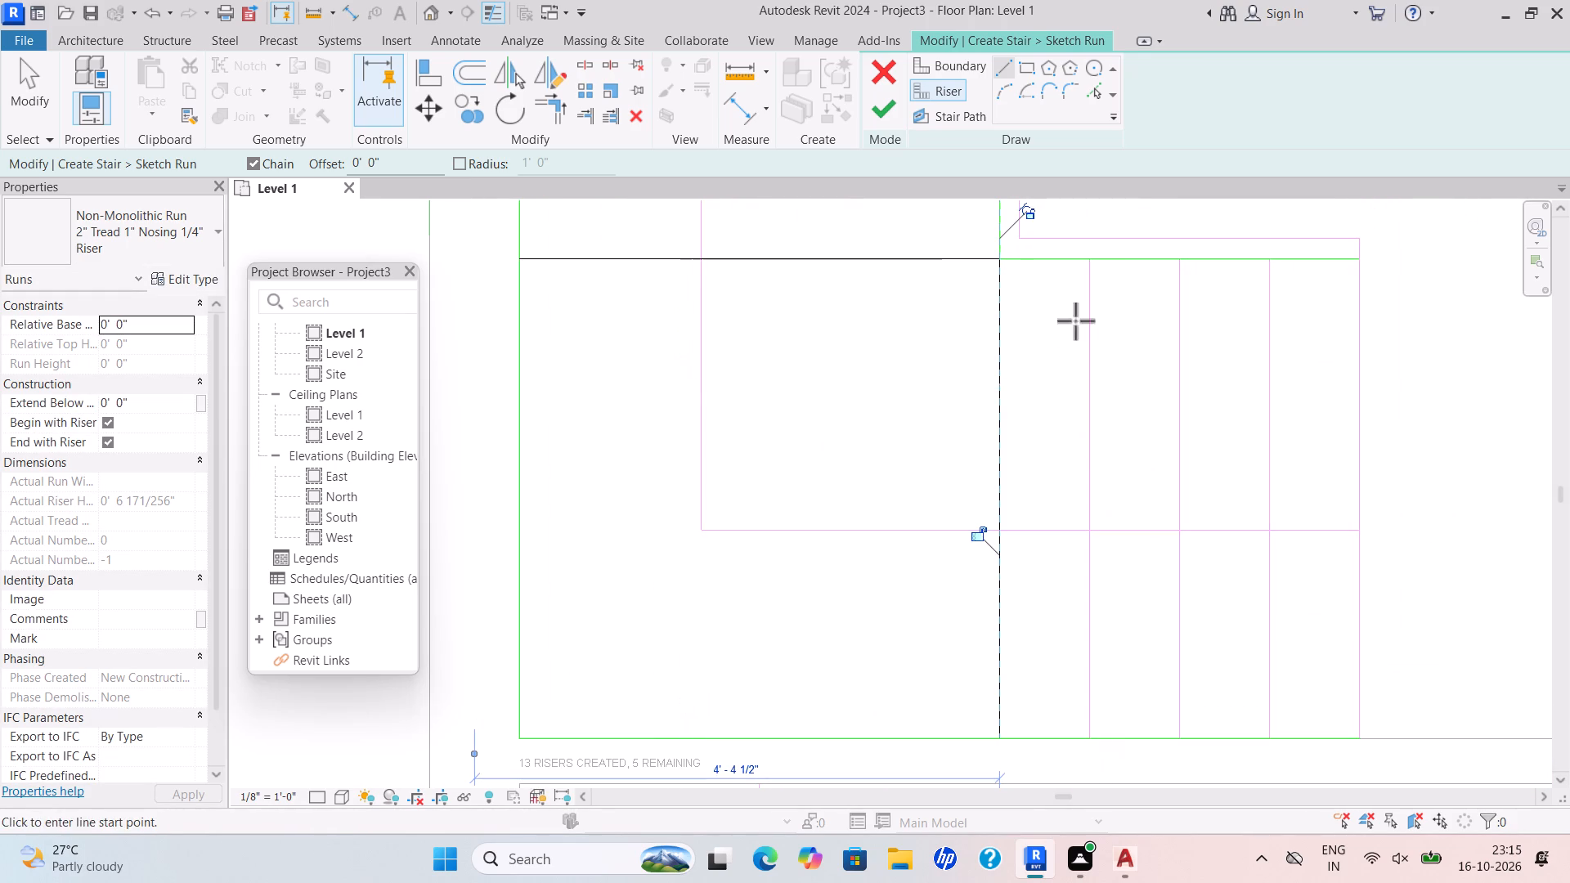
{"action": "scroll", "coordinate": [1093, 262], "scroll_direction": "up", "scroll_amount": 3}
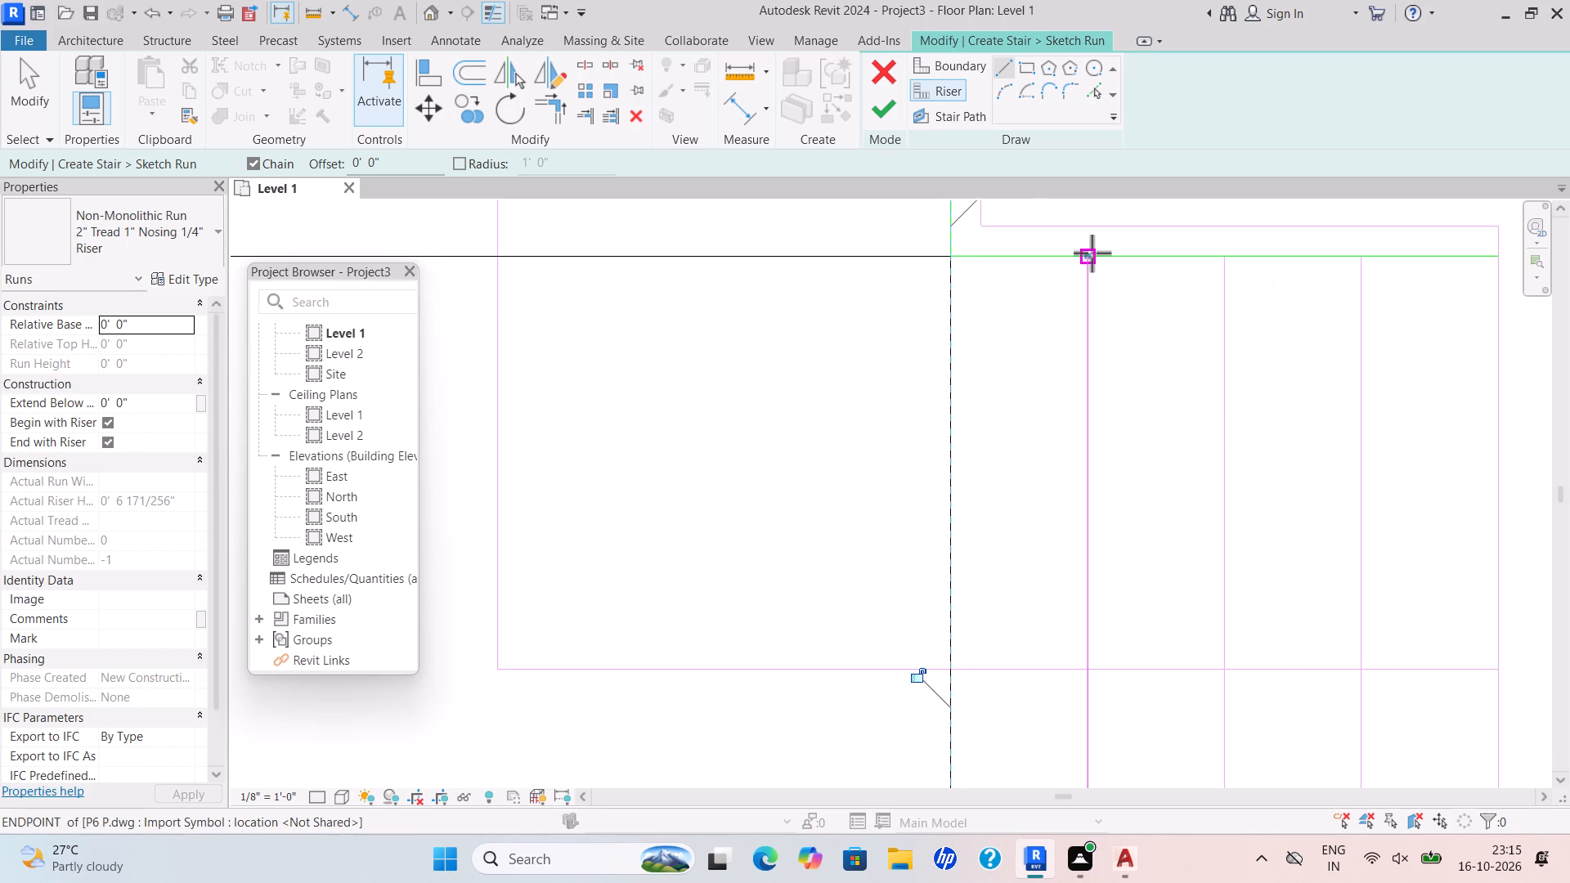
{"action": "left_click_drag", "start_coordinate": [1092, 253], "coordinate": [1090, 267]}
{"action": "scroll", "coordinate": [1133, 684], "scroll_direction": "down", "scroll_amount": 3}
{"action": "middle_click_drag", "start_coordinate": [1134, 685], "coordinate": [1065, 519]}
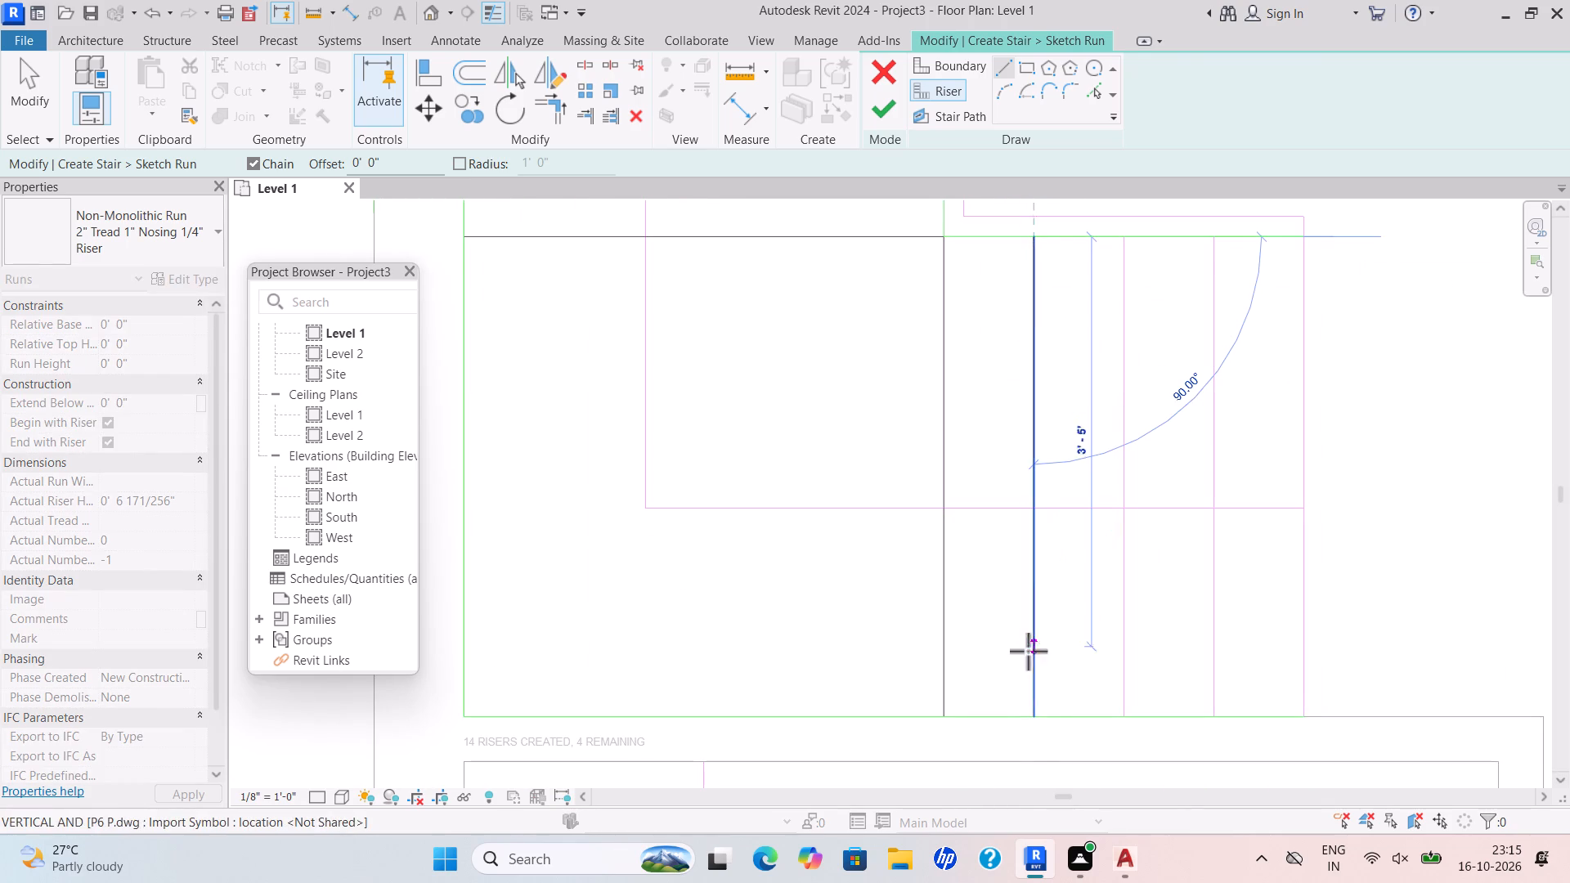
{"action": "scroll", "coordinate": [1025, 721], "scroll_direction": "up", "scroll_amount": 4}
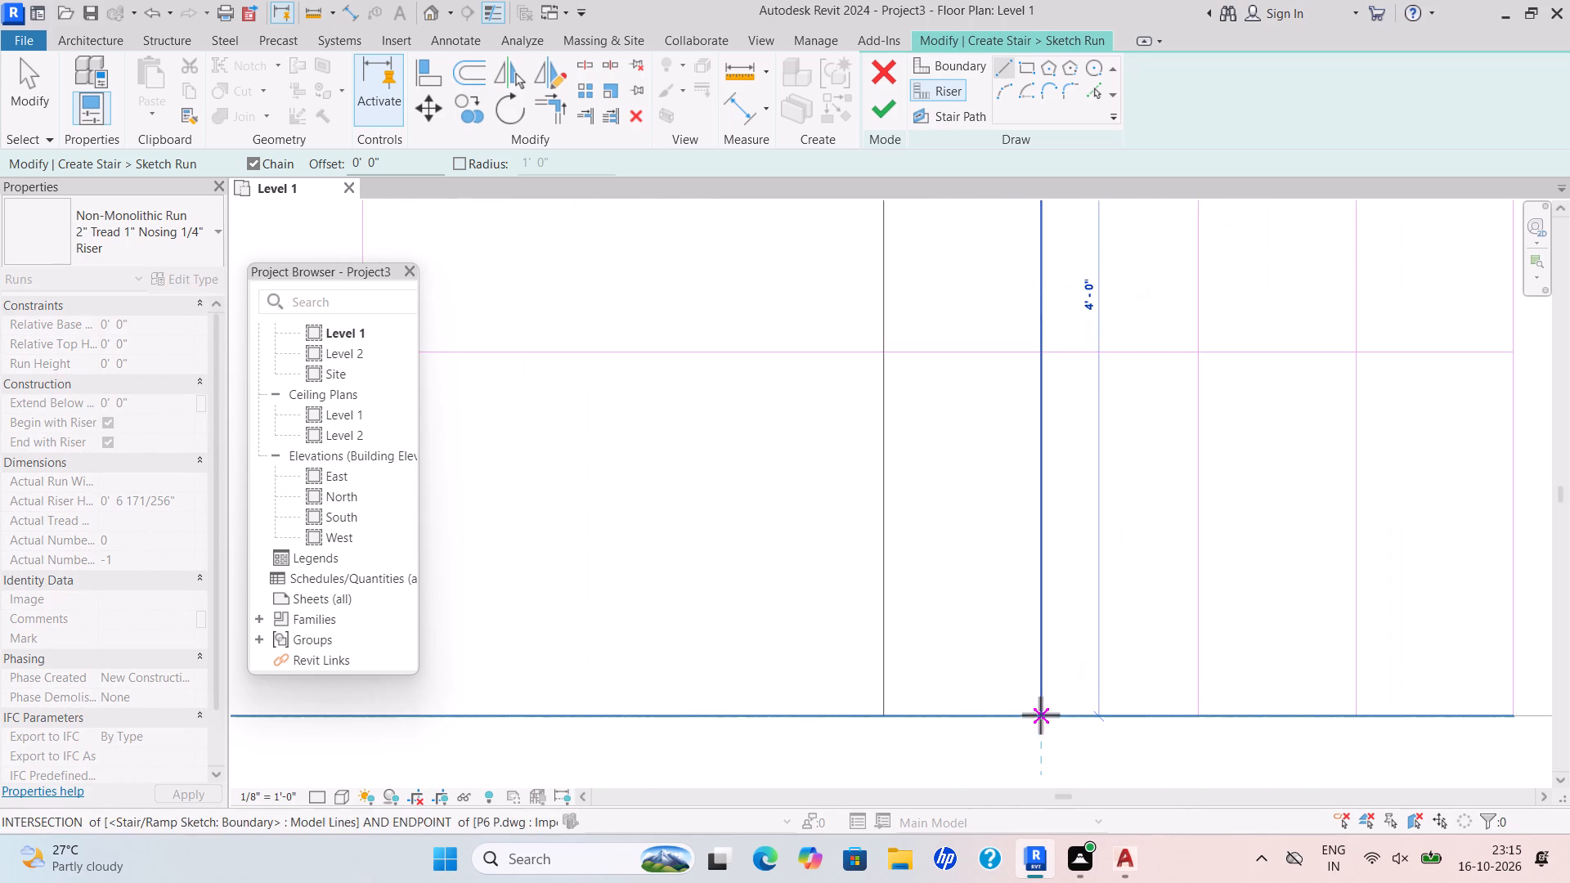
{"action": "left_click", "coordinate": [1039, 715]}
Draw the lower flight's third riser line over the plan's tread line, 0'-9" from the second riser.
{"action": "scroll", "coordinate": [1171, 567], "scroll_direction": "down", "scroll_amount": 2}
{"action": "middle_click_drag", "start_coordinate": [1170, 571], "coordinate": [1116, 648]}
{"action": "middle_click_drag", "start_coordinate": [1182, 505], "coordinate": [1135, 618]}
{"action": "scroll", "coordinate": [1172, 541], "scroll_direction": "down", "scroll_amount": 3}
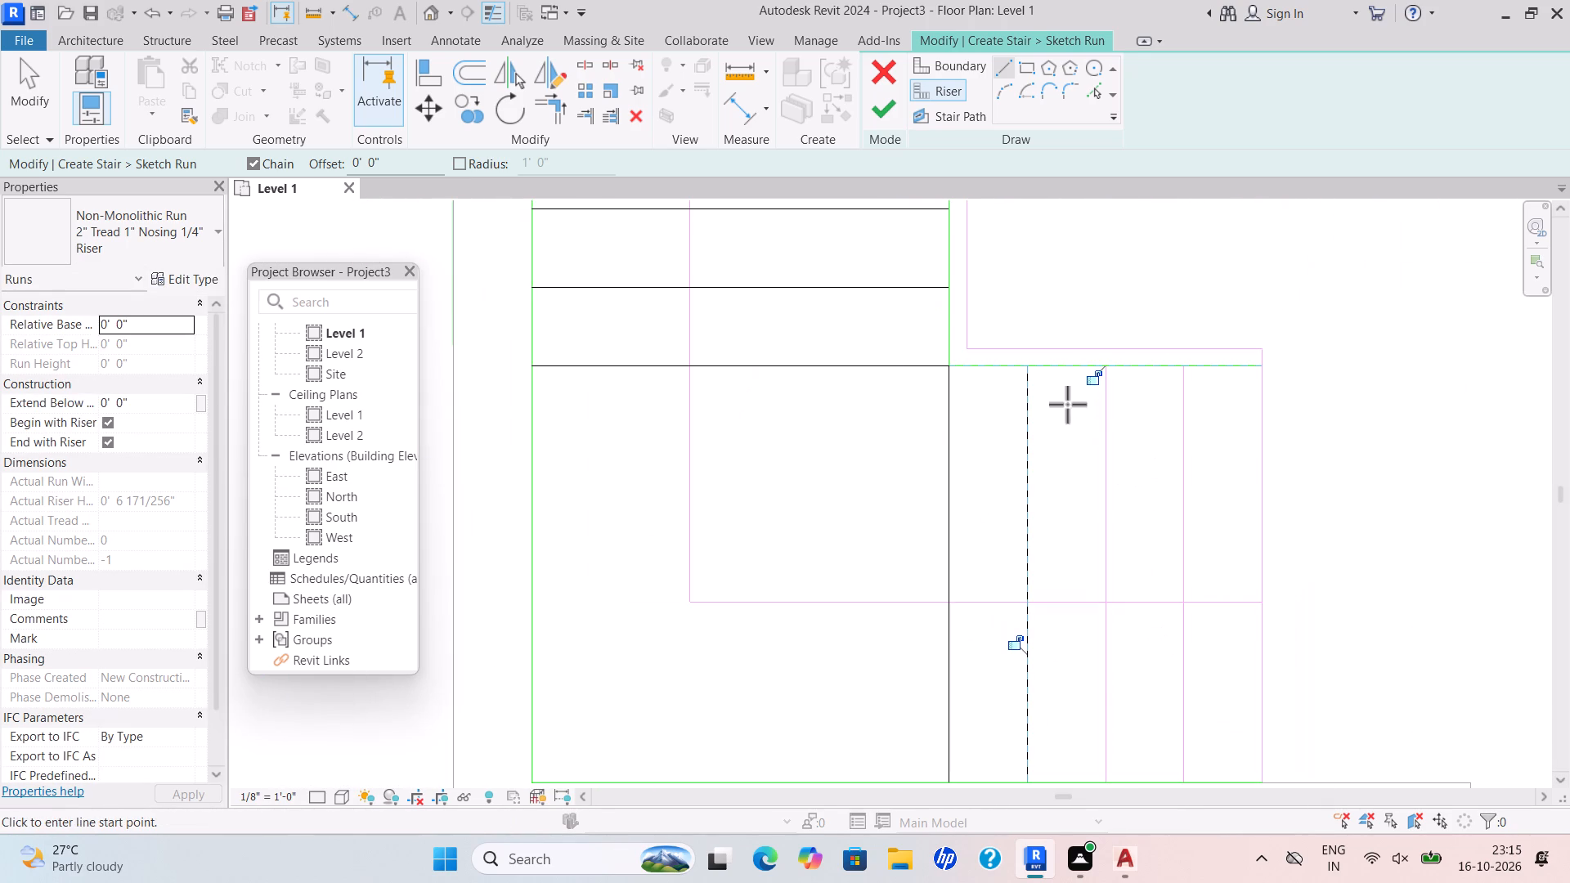
{"action": "scroll", "coordinate": [1106, 365], "scroll_direction": "up", "scroll_amount": 4}
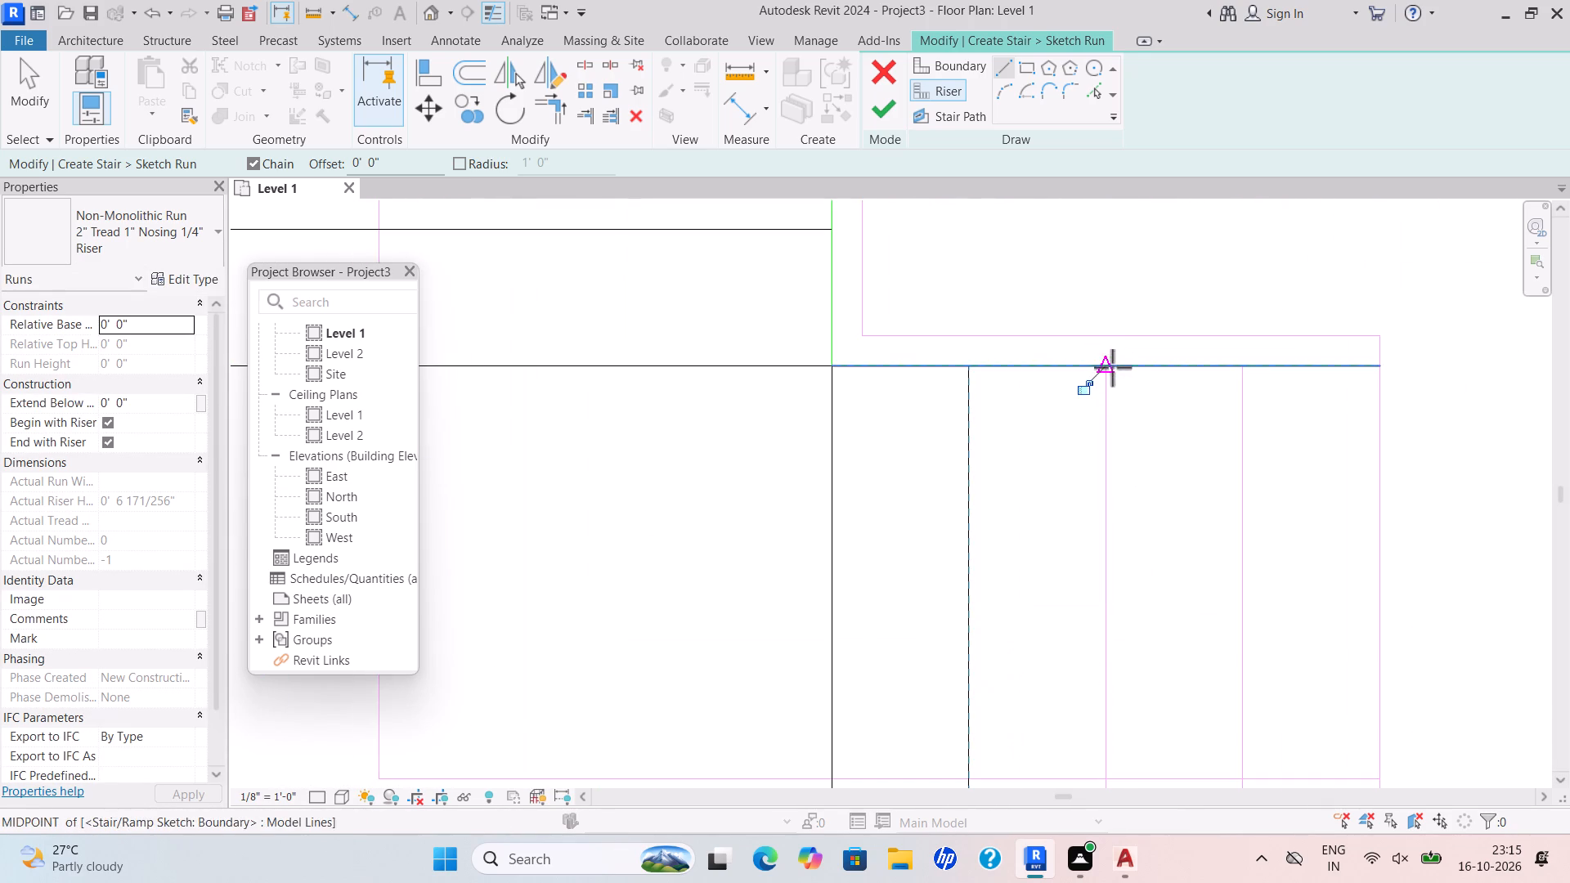
{"action": "left_click_drag", "start_coordinate": [1110, 372], "coordinate": [1108, 401]}
{"action": "scroll", "coordinate": [1116, 679], "scroll_direction": "down", "scroll_amount": 1}
{"action": "middle_click_drag", "start_coordinate": [1116, 679], "coordinate": [1084, 521]}
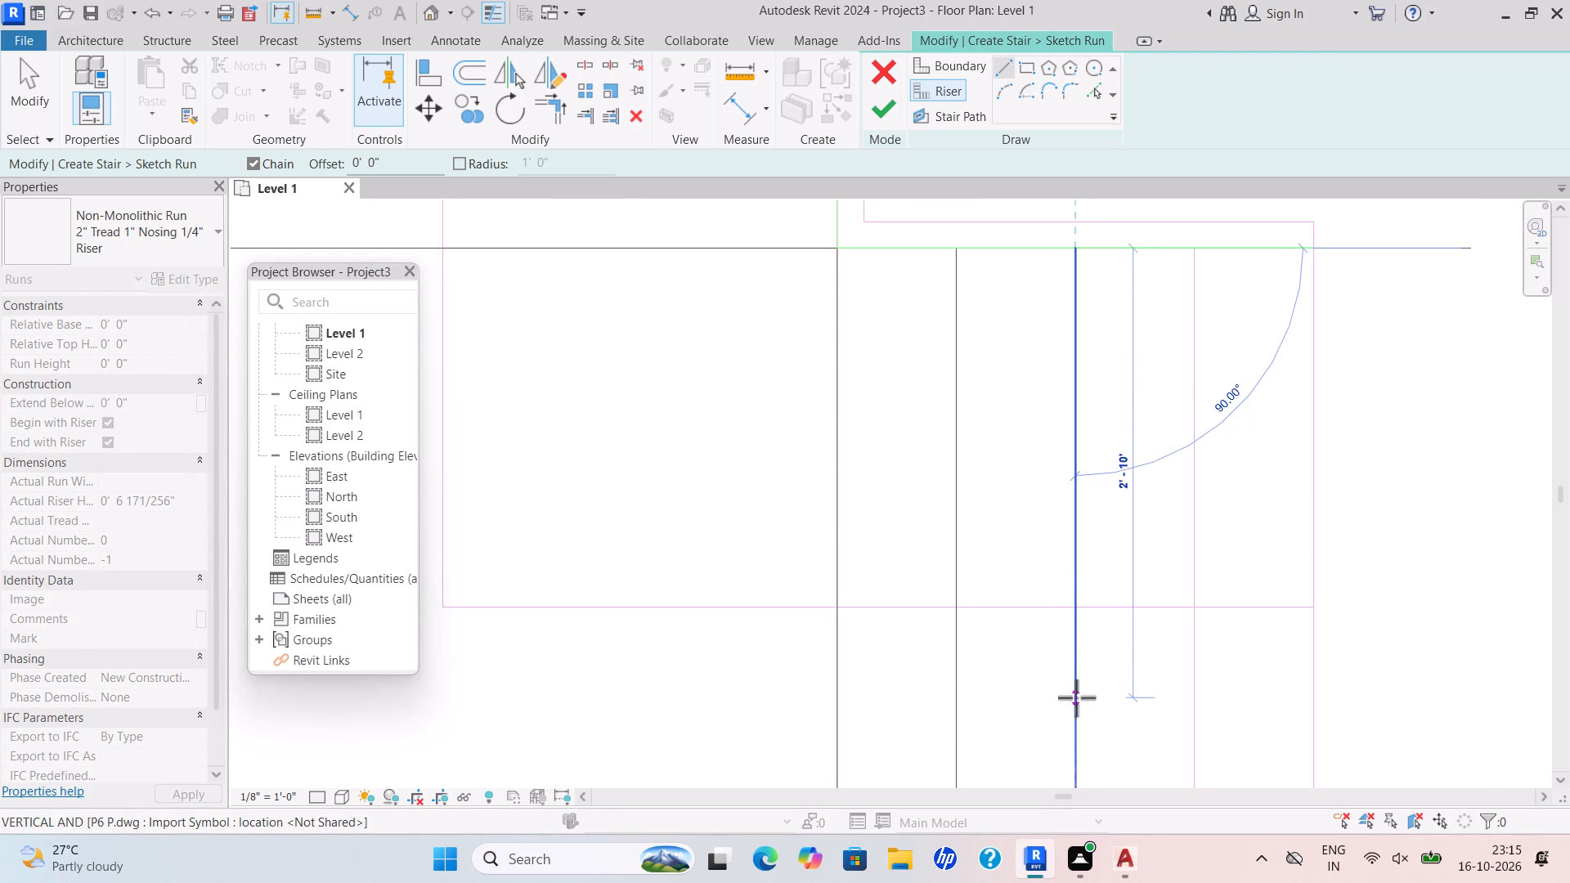
{"action": "scroll", "coordinate": [1074, 698], "scroll_direction": "down", "scroll_amount": 5}
{"action": "middle_click_drag", "start_coordinate": [1061, 674], "coordinate": [1046, 468]}
{"action": "scroll", "coordinate": [1056, 578], "scroll_direction": "up", "scroll_amount": 5}
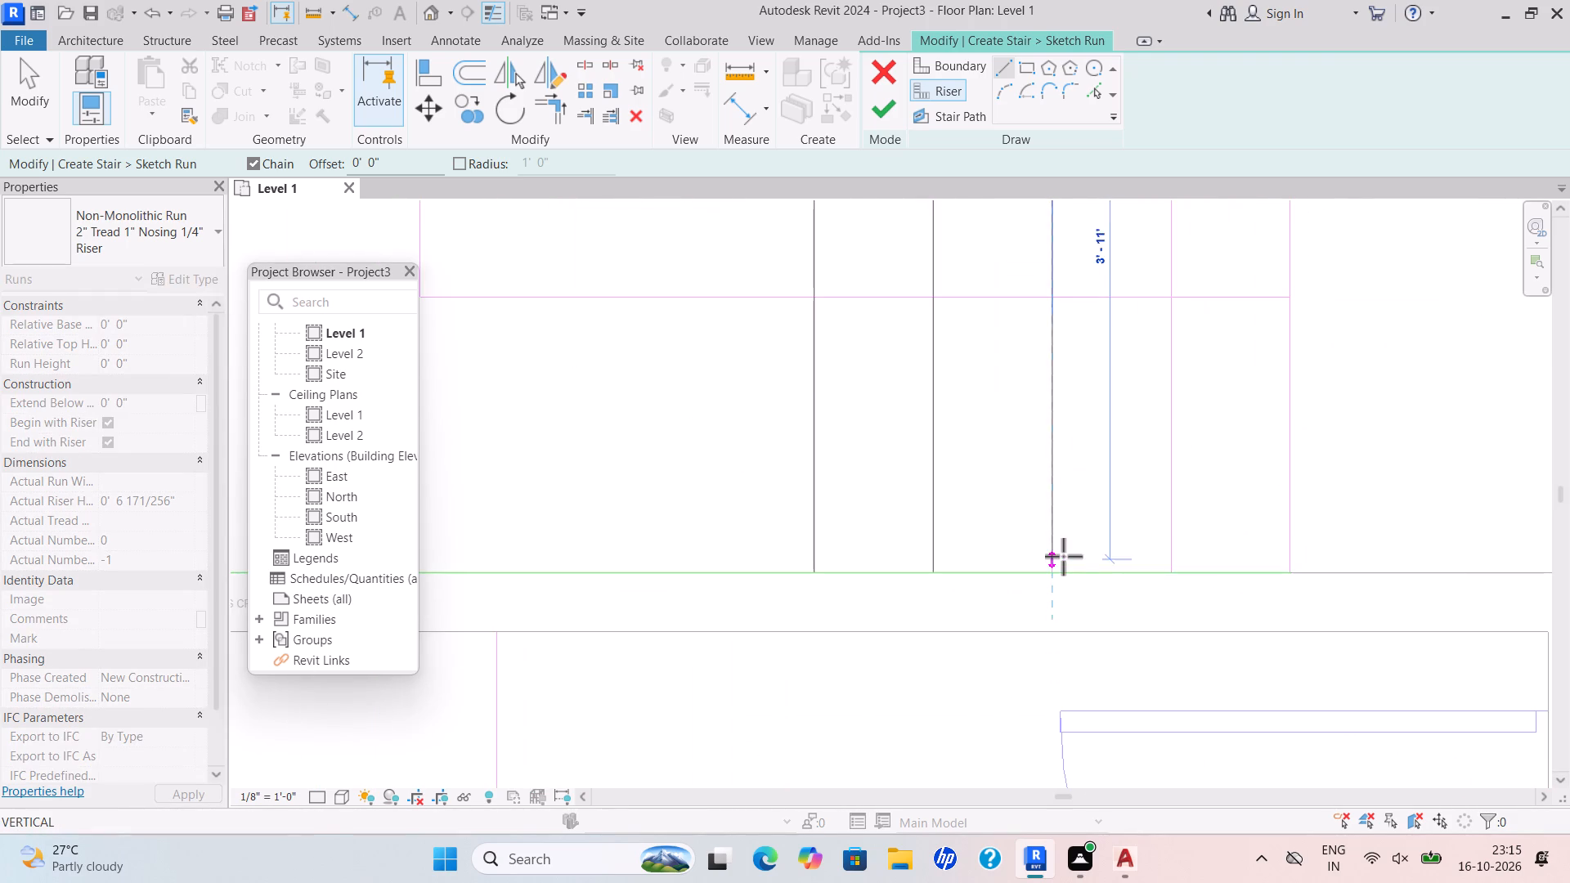
{"action": "left_click", "coordinate": [1056, 575]}
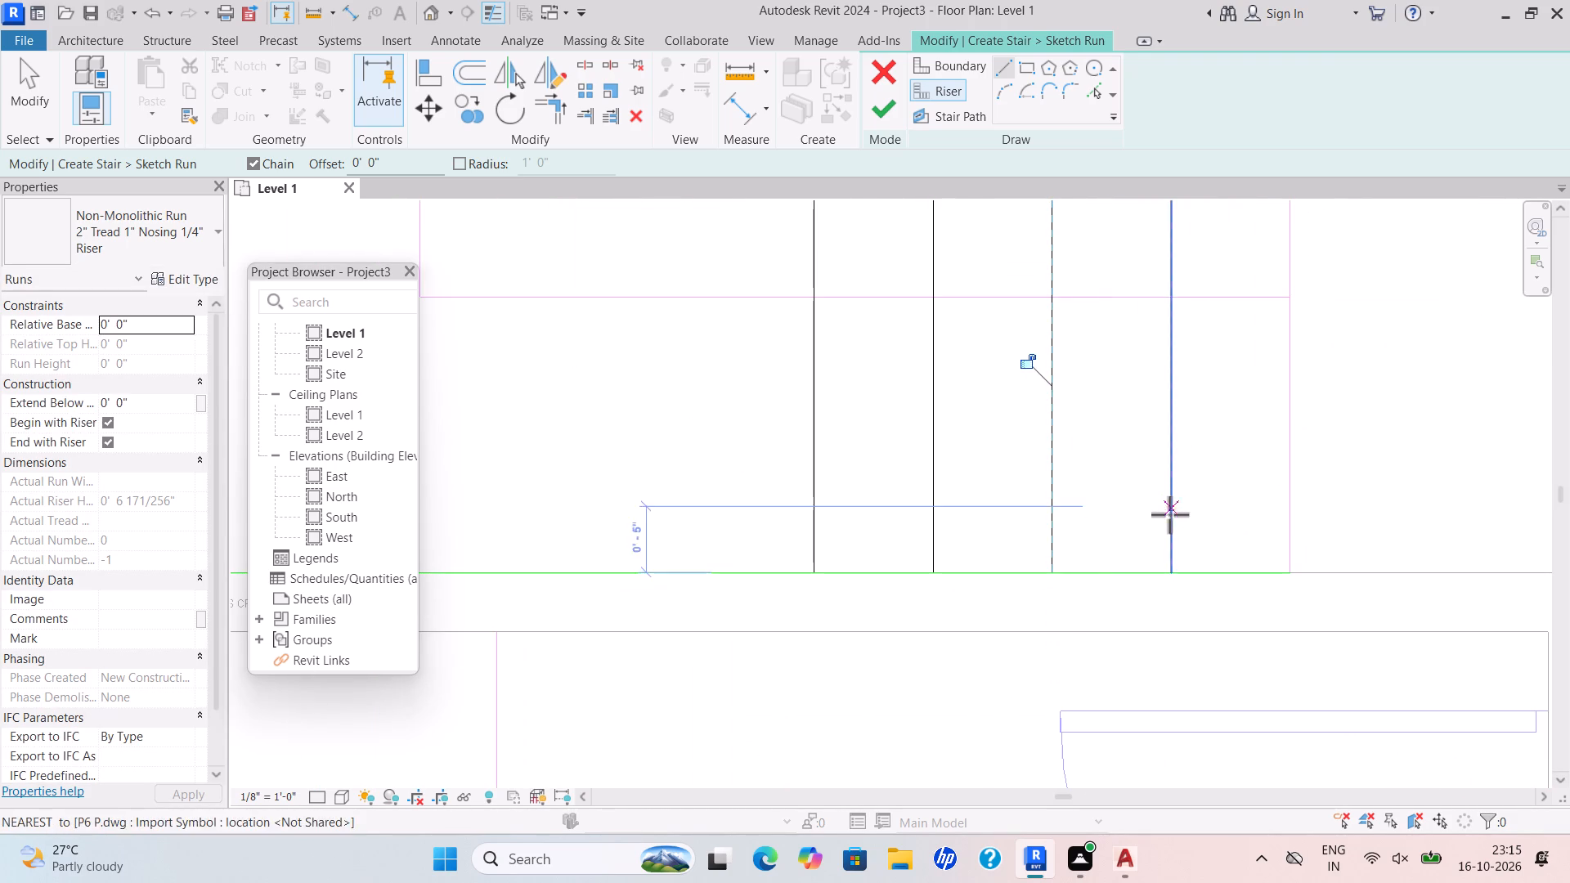
Draw the lower flight's fourth riser line, 4'-0" long and 0'-9" from the third riser, over the plan's tread line.
{"action": "scroll", "coordinate": [1158, 540], "scroll_direction": "down", "scroll_amount": 1}
{"action": "middle_click_drag", "start_coordinate": [1147, 558], "coordinate": [1016, 697]}
{"action": "scroll", "coordinate": [1032, 690], "scroll_direction": "down", "scroll_amount": 2}
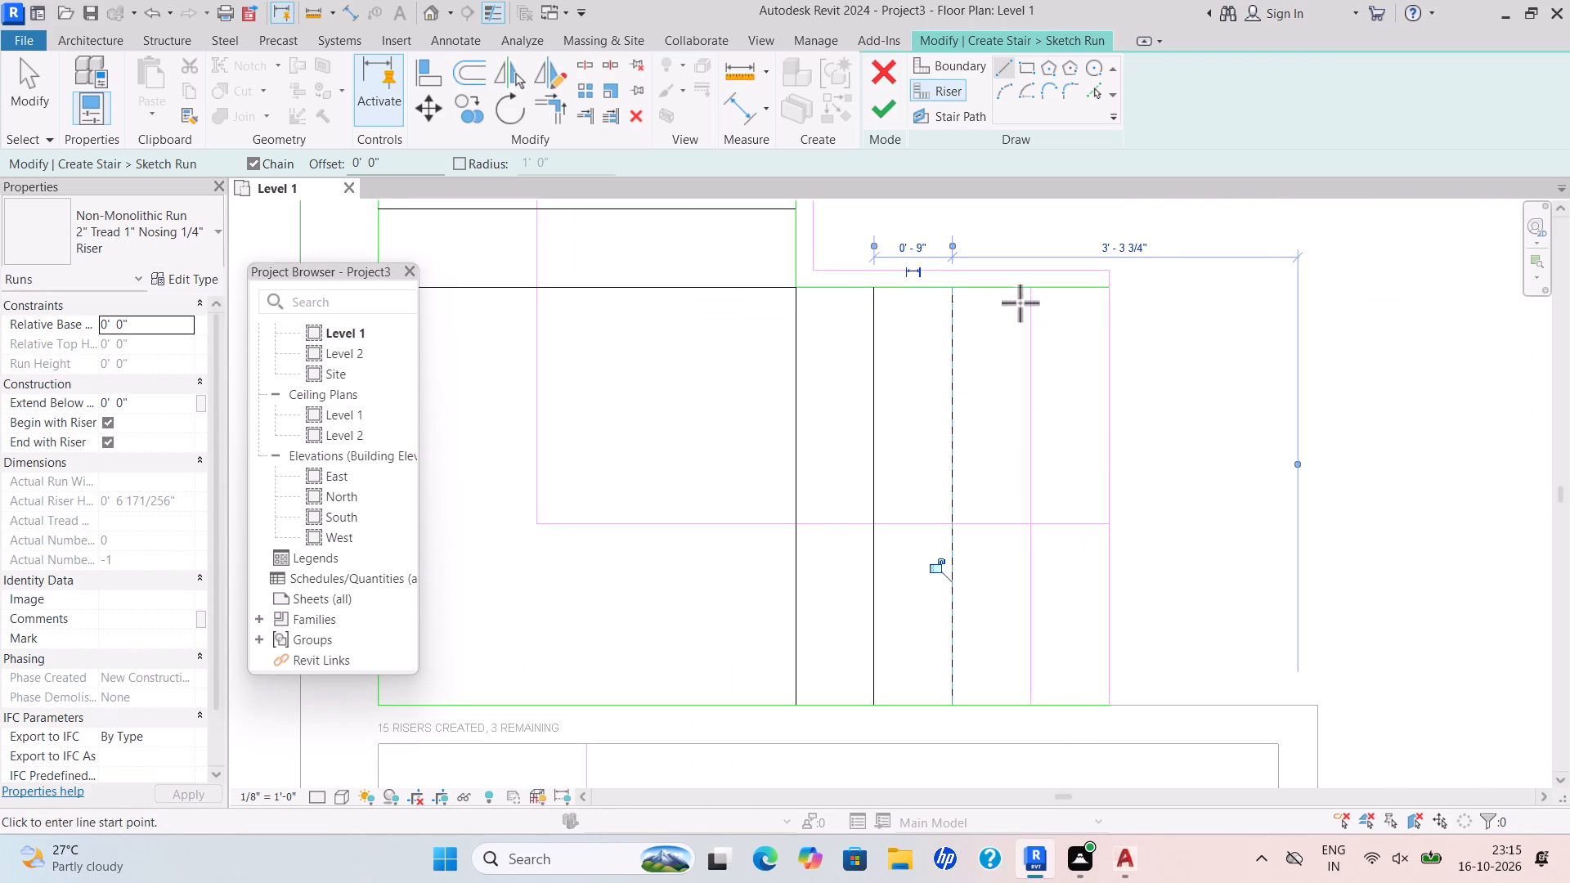
{"action": "scroll", "coordinate": [1024, 290], "scroll_direction": "up", "scroll_amount": 3}
{"action": "left_click_drag", "start_coordinate": [1034, 289], "coordinate": [1034, 311]}
{"action": "scroll", "coordinate": [1059, 691], "scroll_direction": "down", "scroll_amount": 2}
{"action": "middle_click_drag", "start_coordinate": [1055, 691], "coordinate": [1040, 528]}
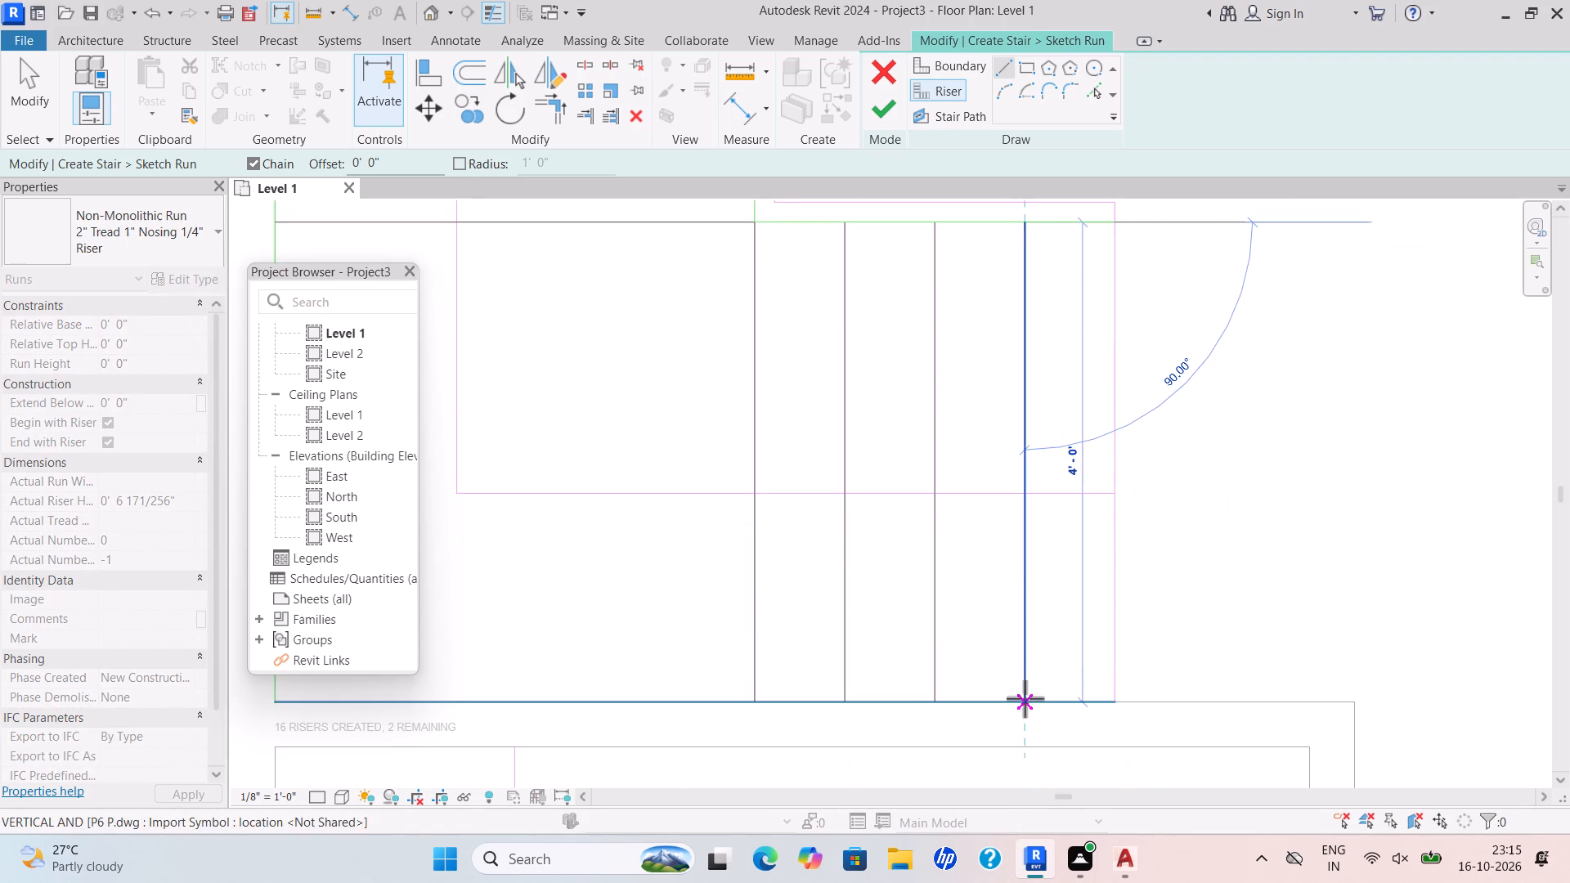
{"action": "scroll", "coordinate": [1026, 710], "scroll_direction": "up", "scroll_amount": 4}
{"action": "left_click", "coordinate": [1028, 693]}
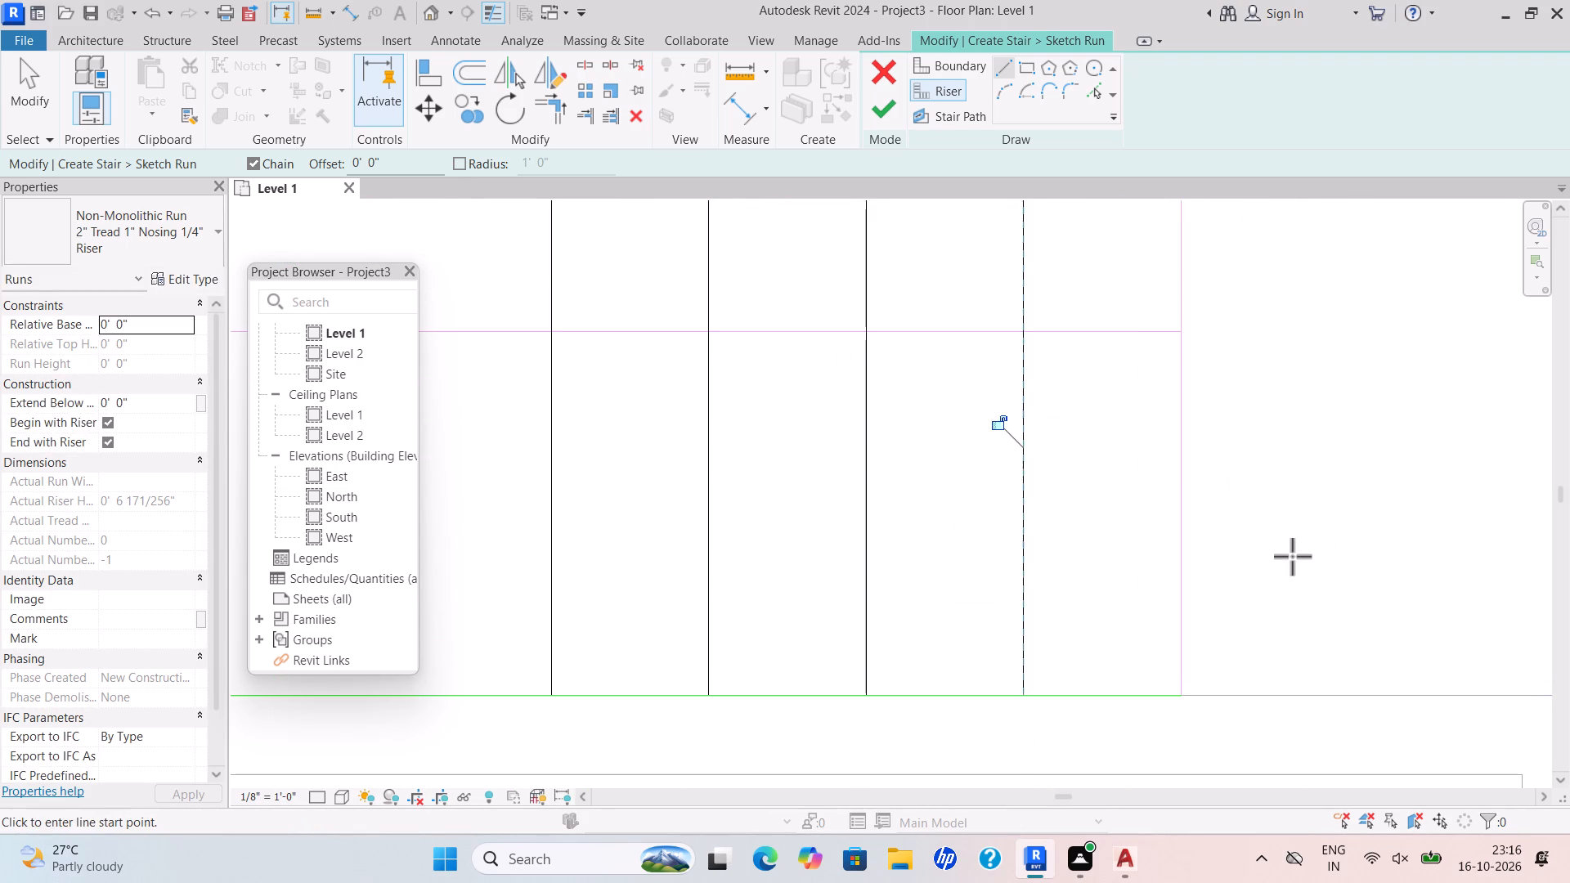
Draw the lower flight's end riser line, joining the open ends of its inner and outer boundaries, 0'-9" from the fourth riser.
{"action": "scroll", "coordinate": [1248, 572], "scroll_direction": "down", "scroll_amount": 3}
{"action": "middle_click_drag", "start_coordinate": [1248, 572], "coordinate": [1070, 695]}
{"action": "middle_click_drag", "start_coordinate": [1055, 645], "coordinate": [1042, 708]}
{"action": "scroll", "coordinate": [1042, 708], "scroll_direction": "down", "scroll_amount": 1}
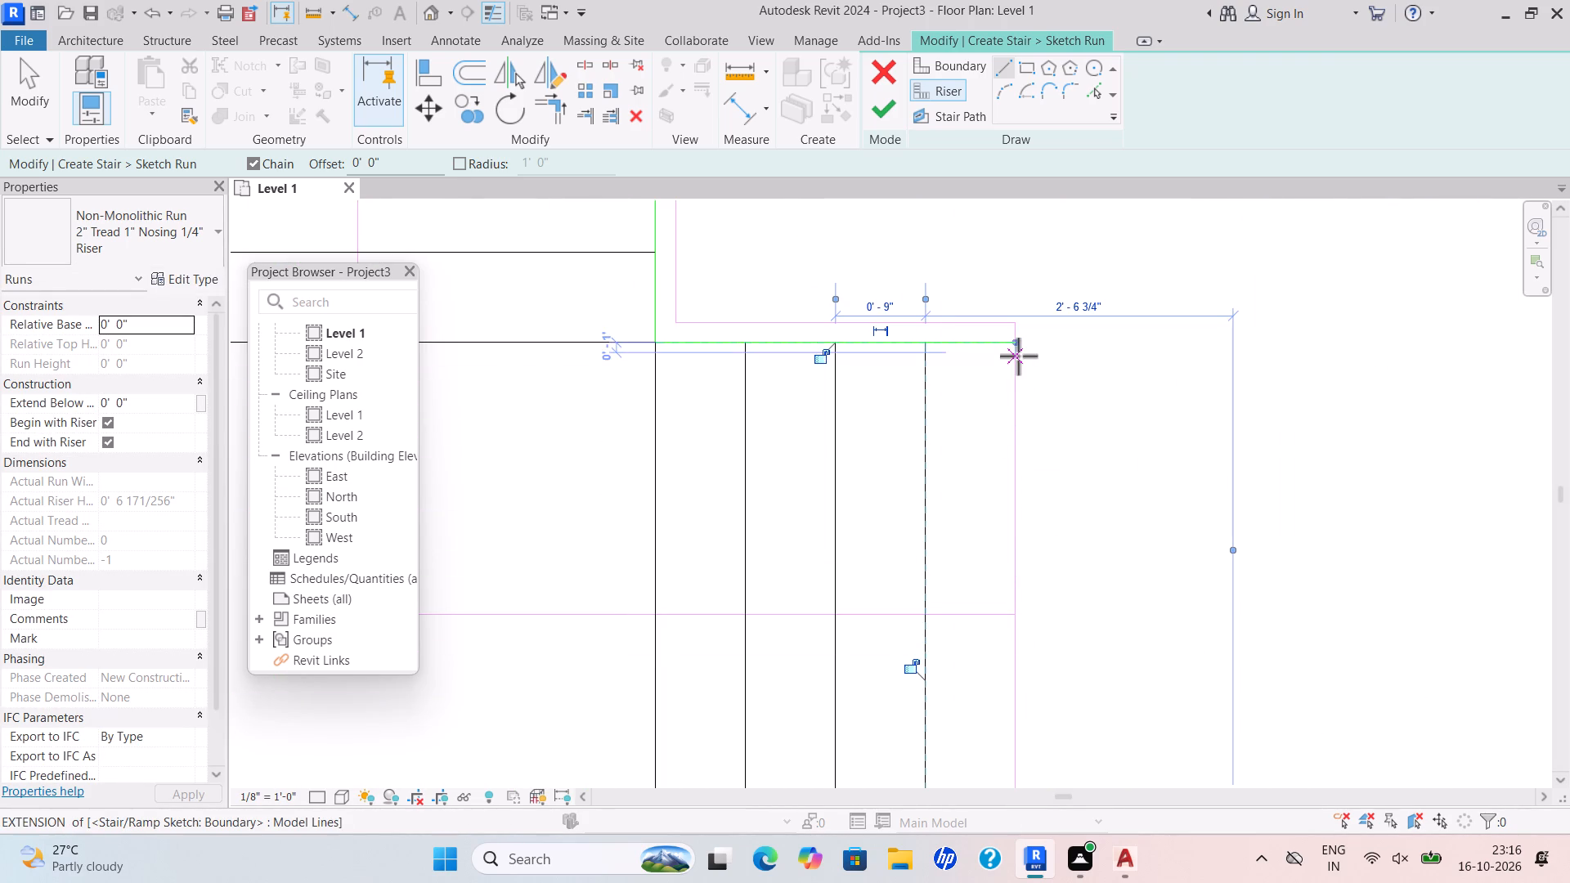
{"action": "left_click", "coordinate": [1013, 346]}
{"action": "scroll", "coordinate": [1033, 711], "scroll_direction": "down", "scroll_amount": 5}
{"action": "middle_click_drag", "start_coordinate": [1034, 693], "coordinate": [1036, 542]}
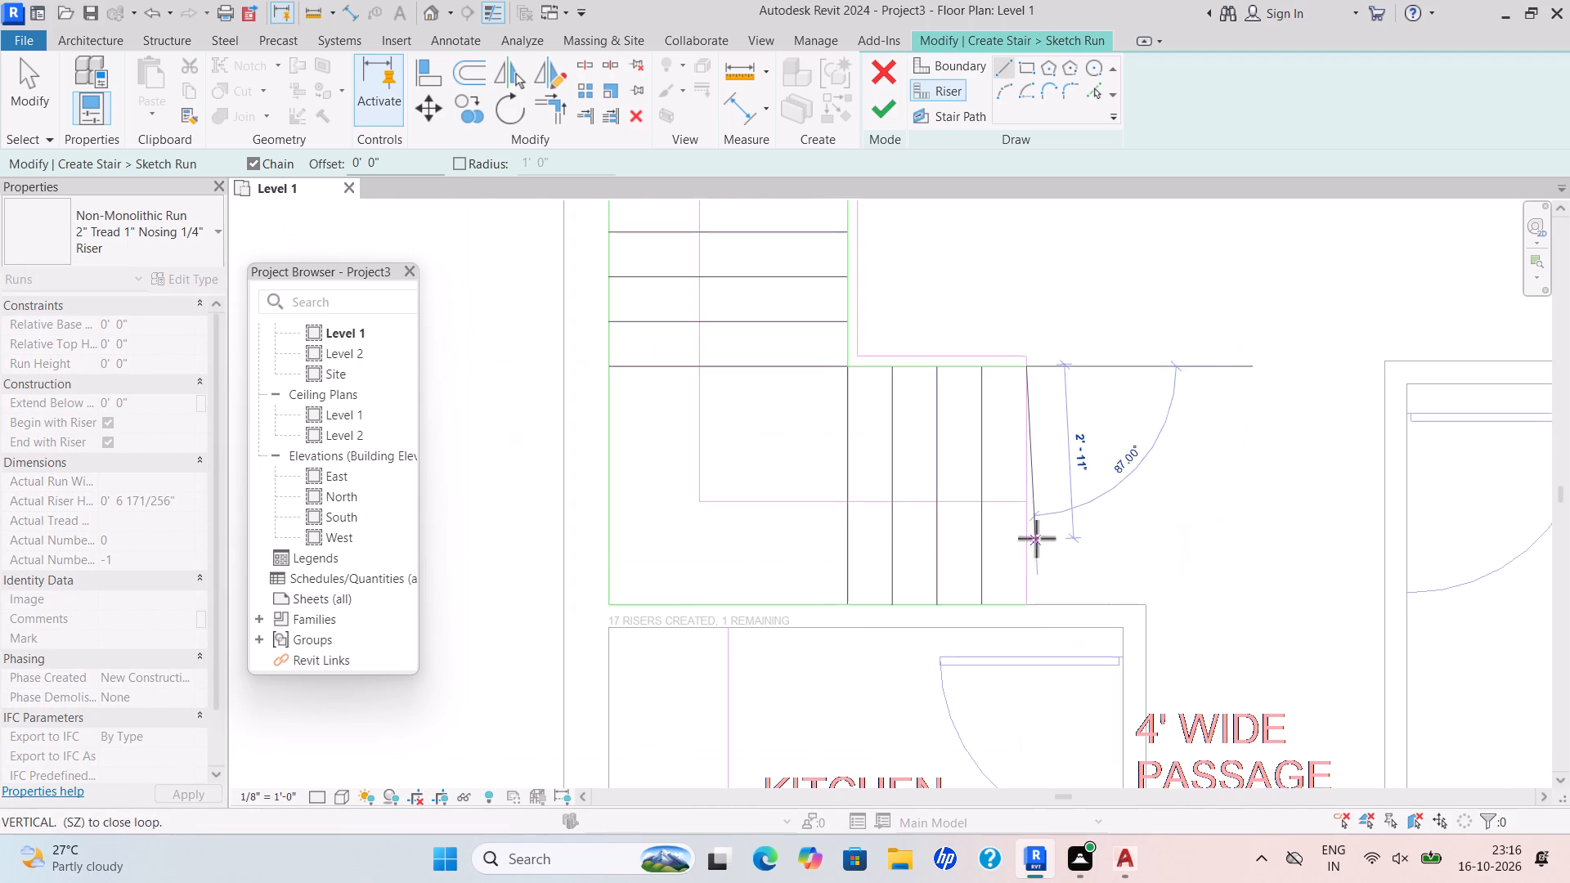
{"action": "scroll", "coordinate": [1025, 599], "scroll_direction": "up", "scroll_amount": 5}
{"action": "left_click", "coordinate": [1028, 610]}
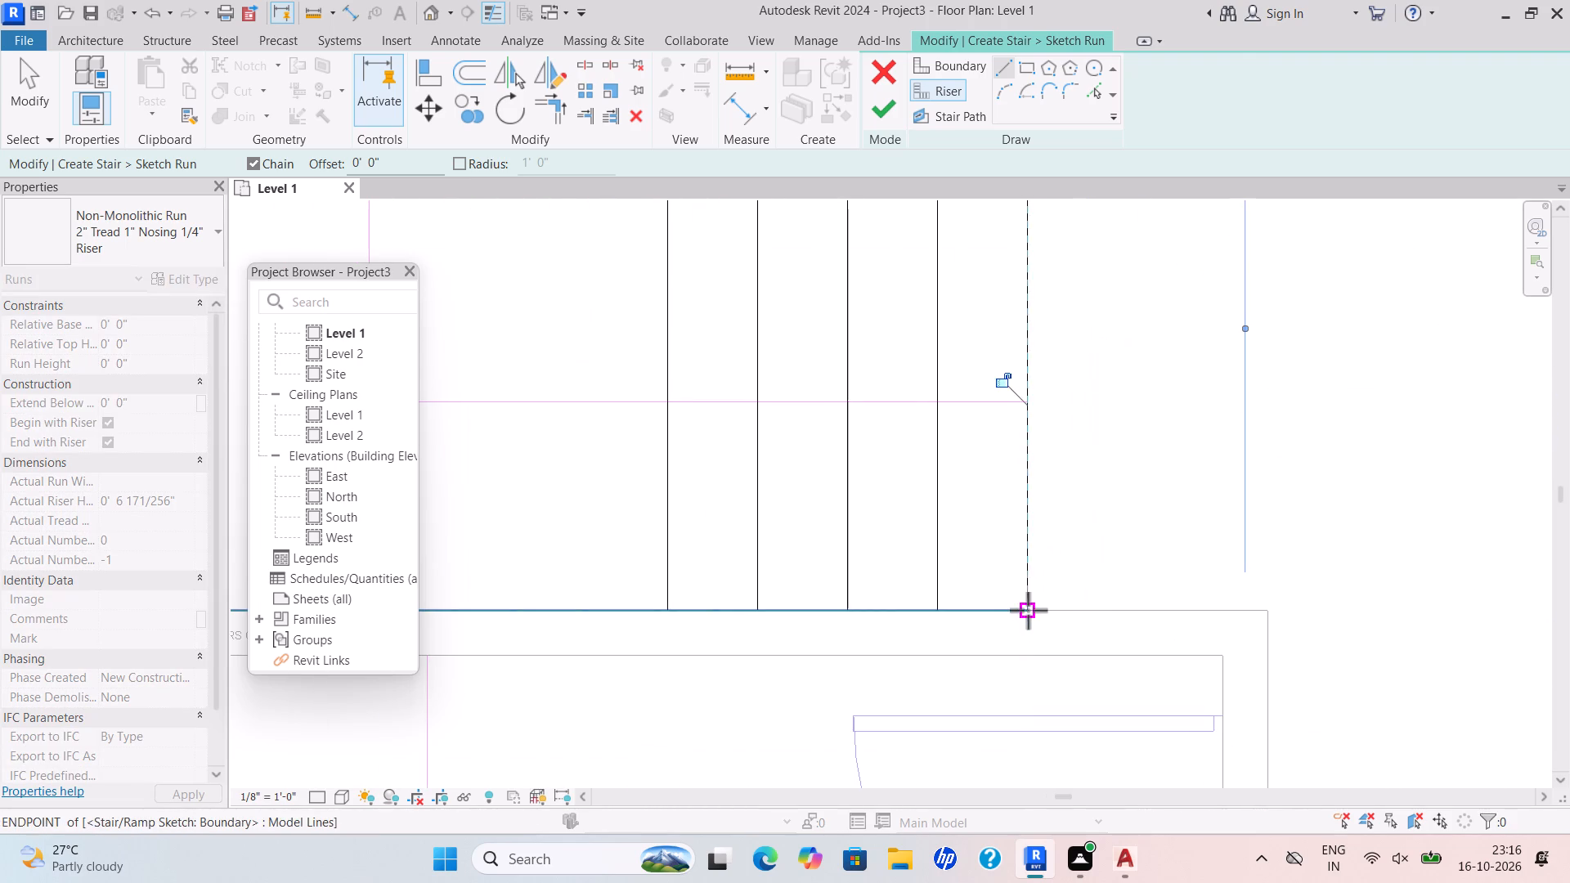
Draw the stair path's first segment over the plan's path line, from the lower flight's end riser to the lower corner.
{"action": "scroll", "coordinate": [808, 383], "scroll_direction": "down", "scroll_amount": 4}
{"action": "middle_click_drag", "start_coordinate": [811, 396], "coordinate": [819, 476]}
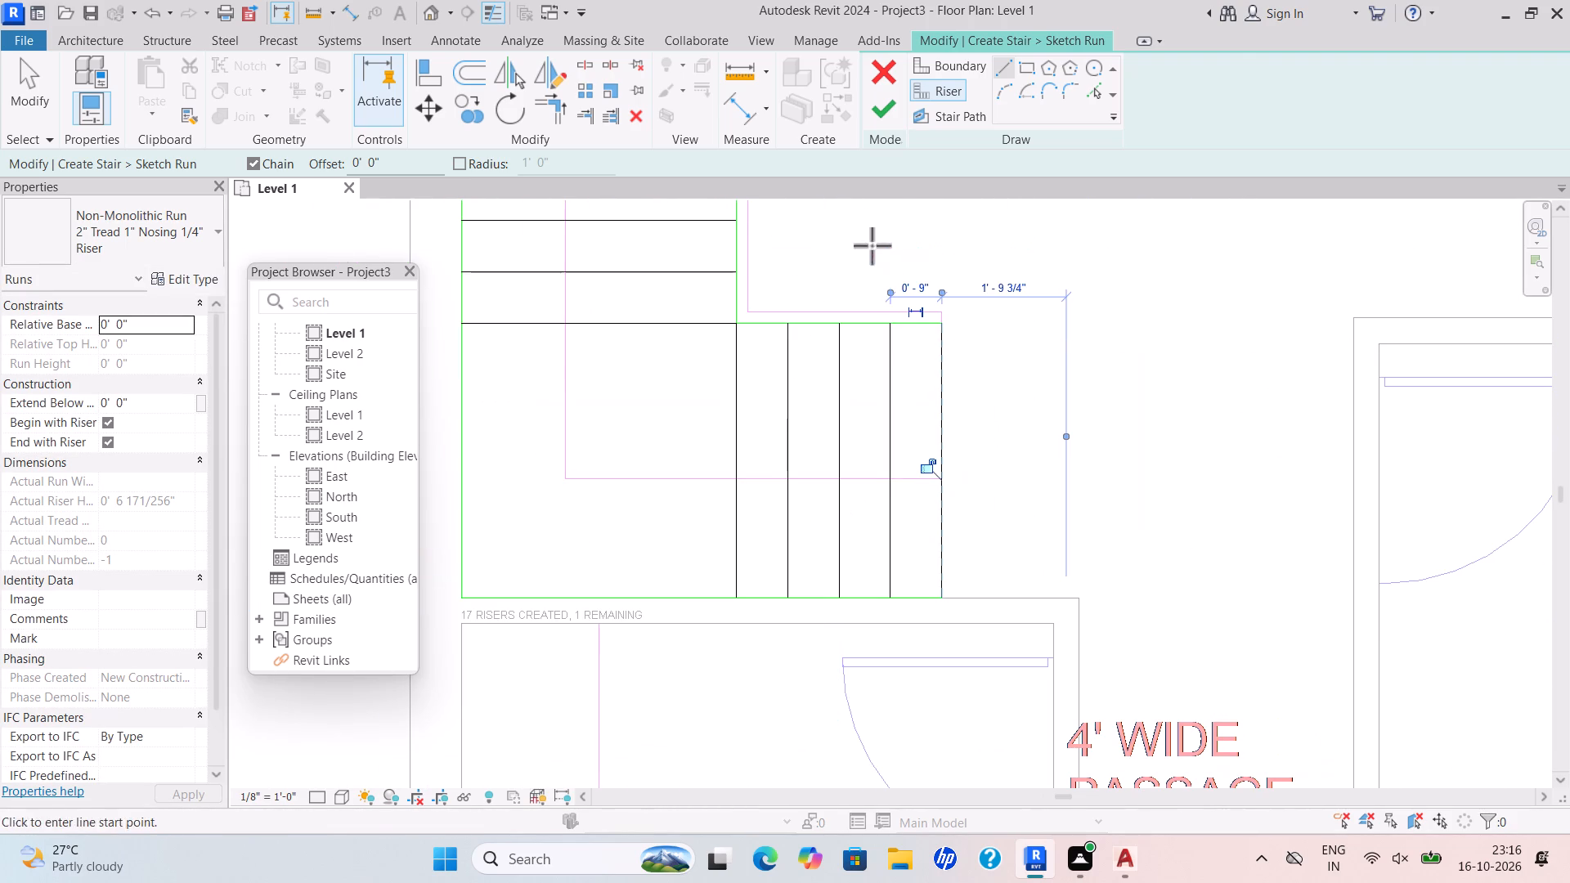
{"action": "double_click", "coordinate": [942, 119]}
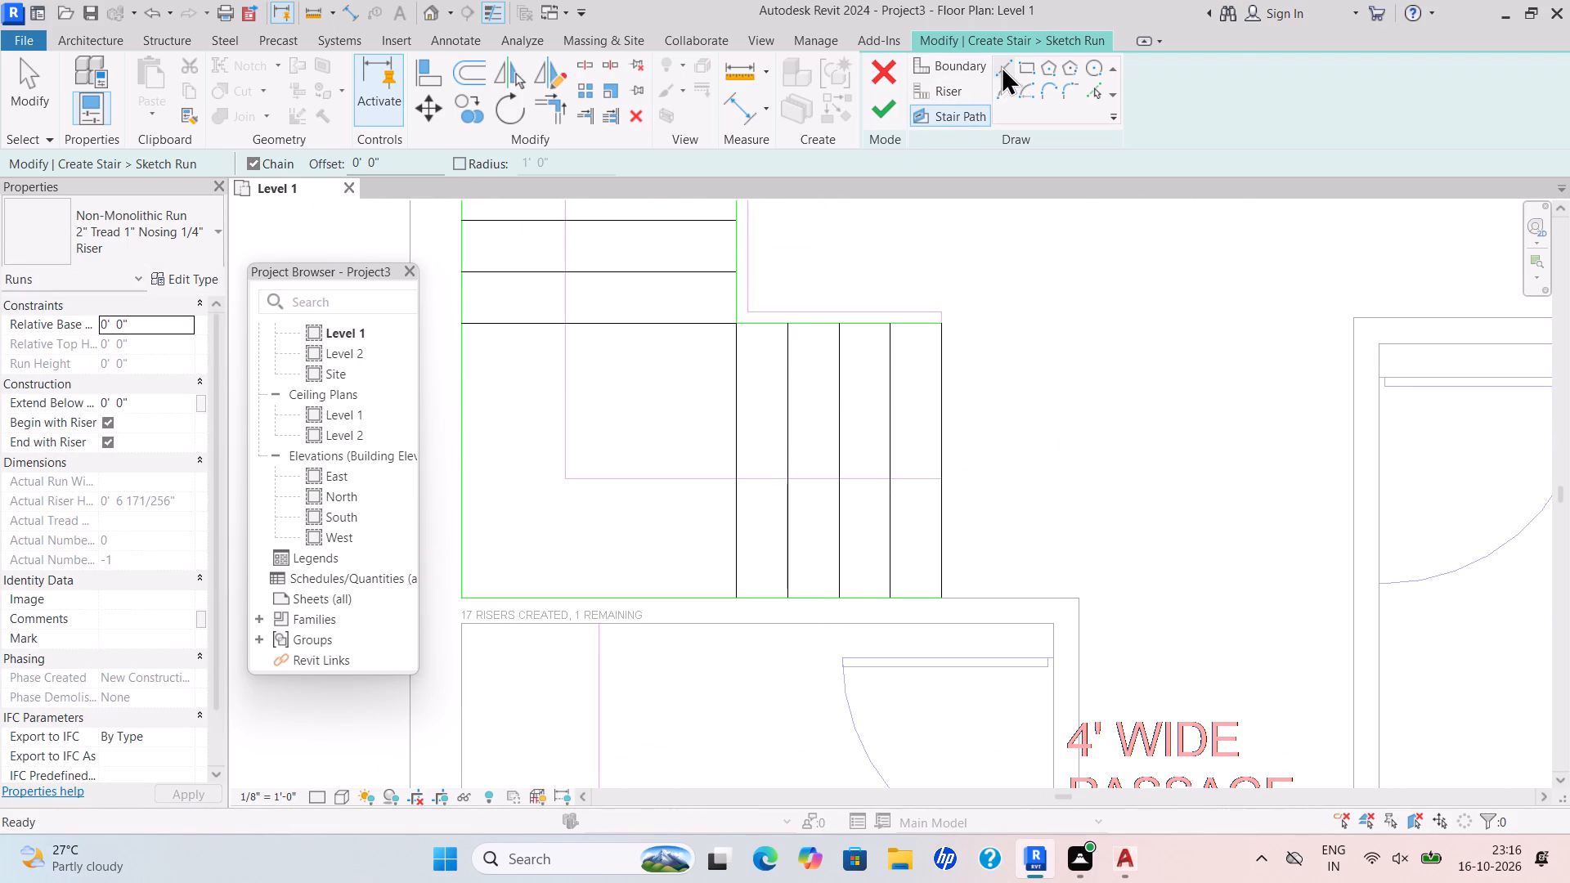
{"action": "left_click", "coordinate": [1001, 63]}
{"action": "scroll", "coordinate": [1022, 397], "scroll_direction": "down", "scroll_amount": 5}
{"action": "middle_click_drag", "start_coordinate": [1024, 405], "coordinate": [1024, 444]}
{"action": "scroll", "coordinate": [1024, 417], "scroll_direction": "down", "scroll_amount": 2}
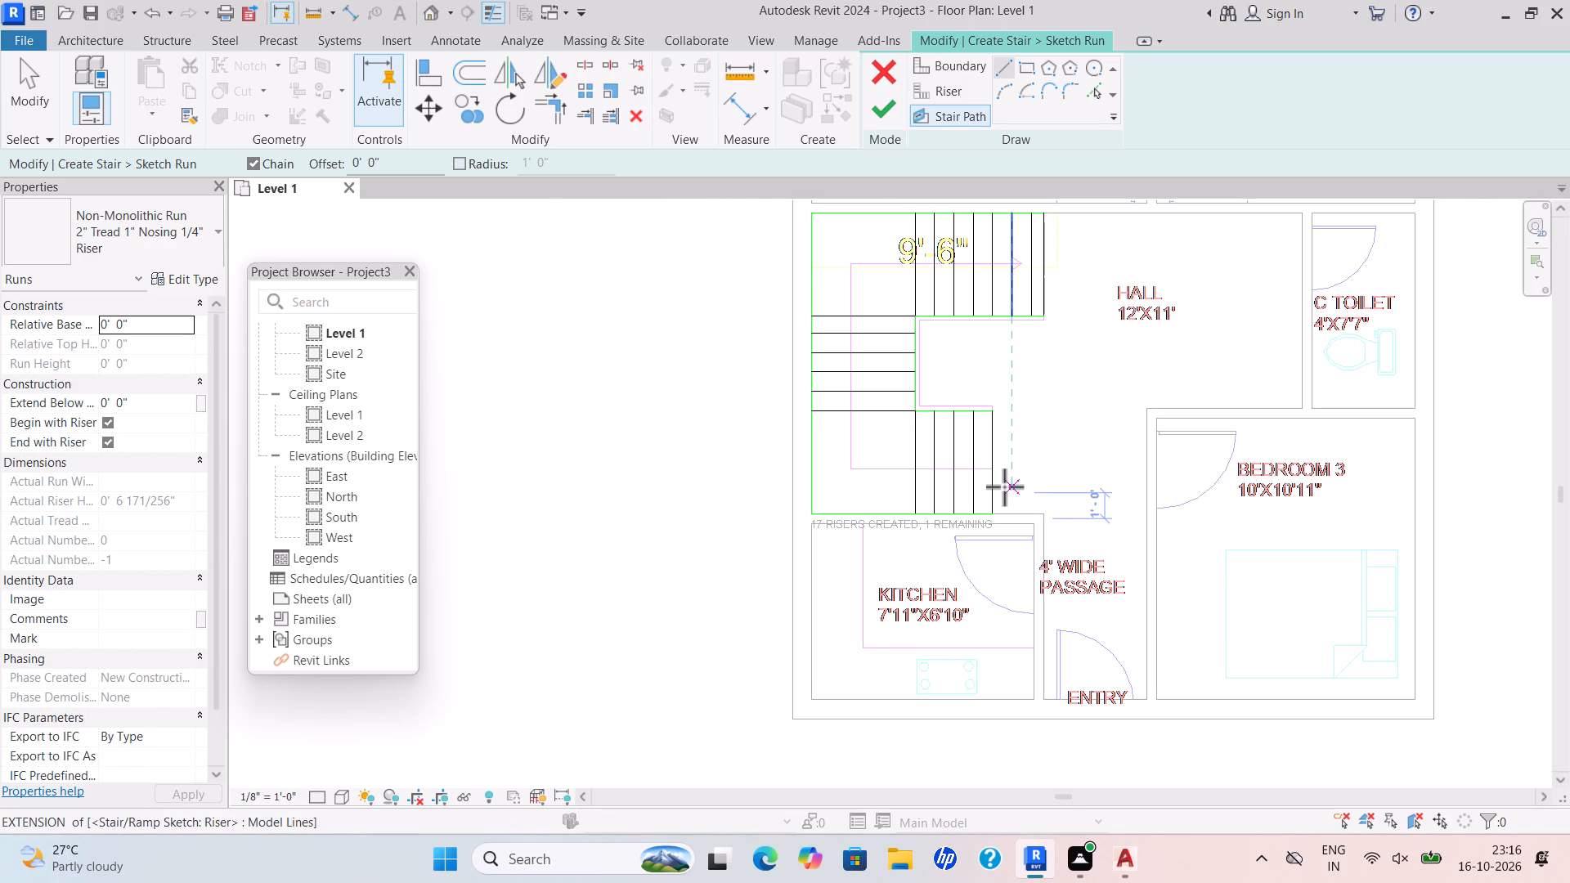
{"action": "scroll", "coordinate": [995, 467], "scroll_direction": "up", "scroll_amount": 2}
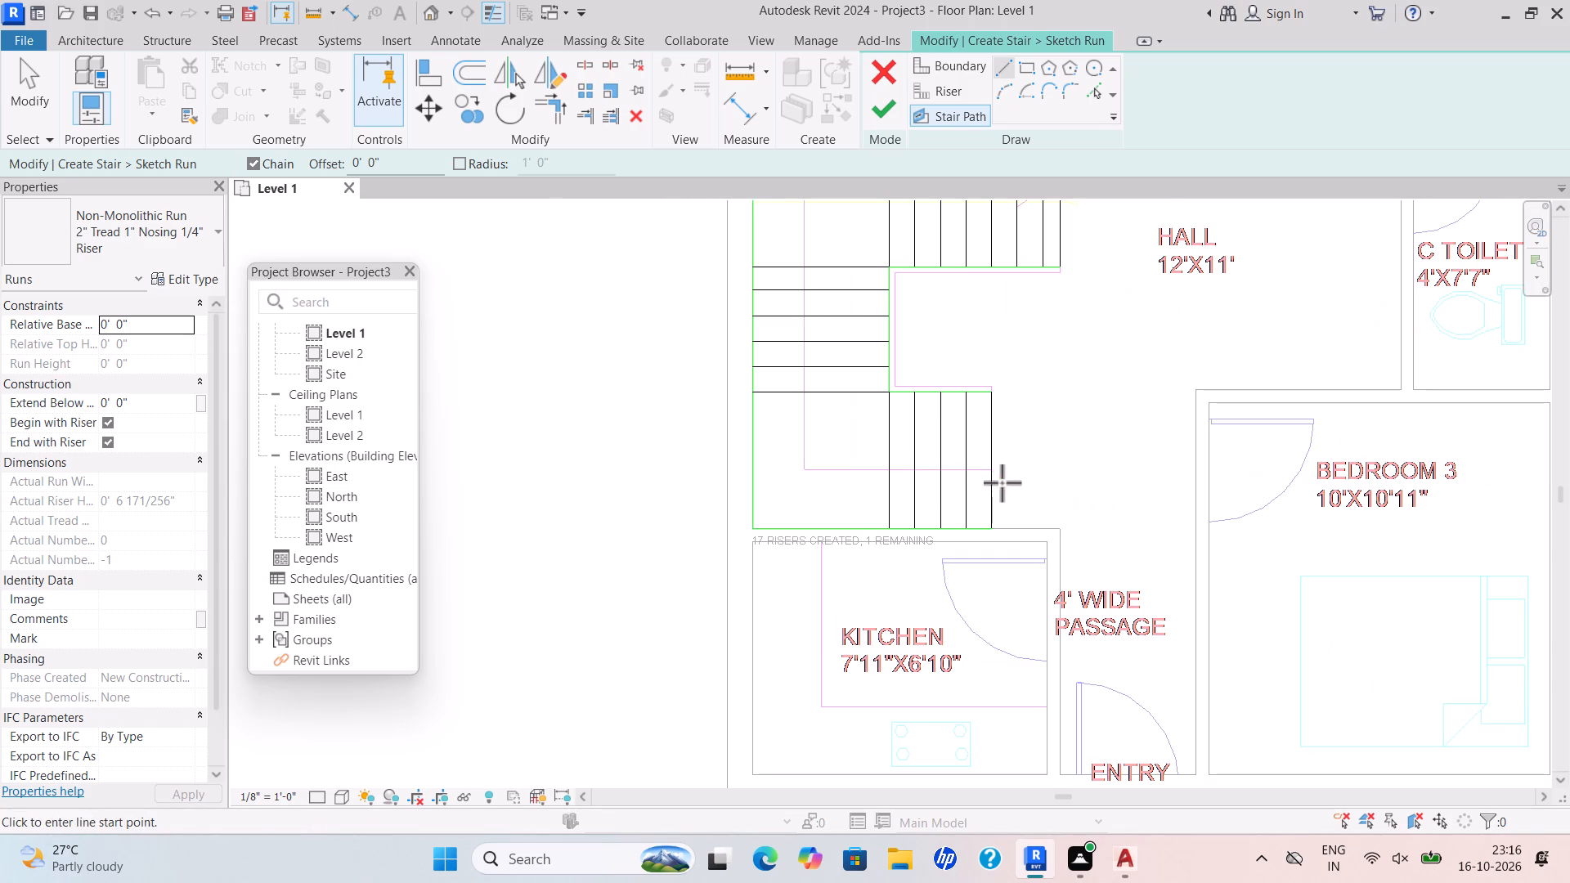
{"action": "scroll", "coordinate": [981, 476], "scroll_direction": "up", "scroll_amount": 4}
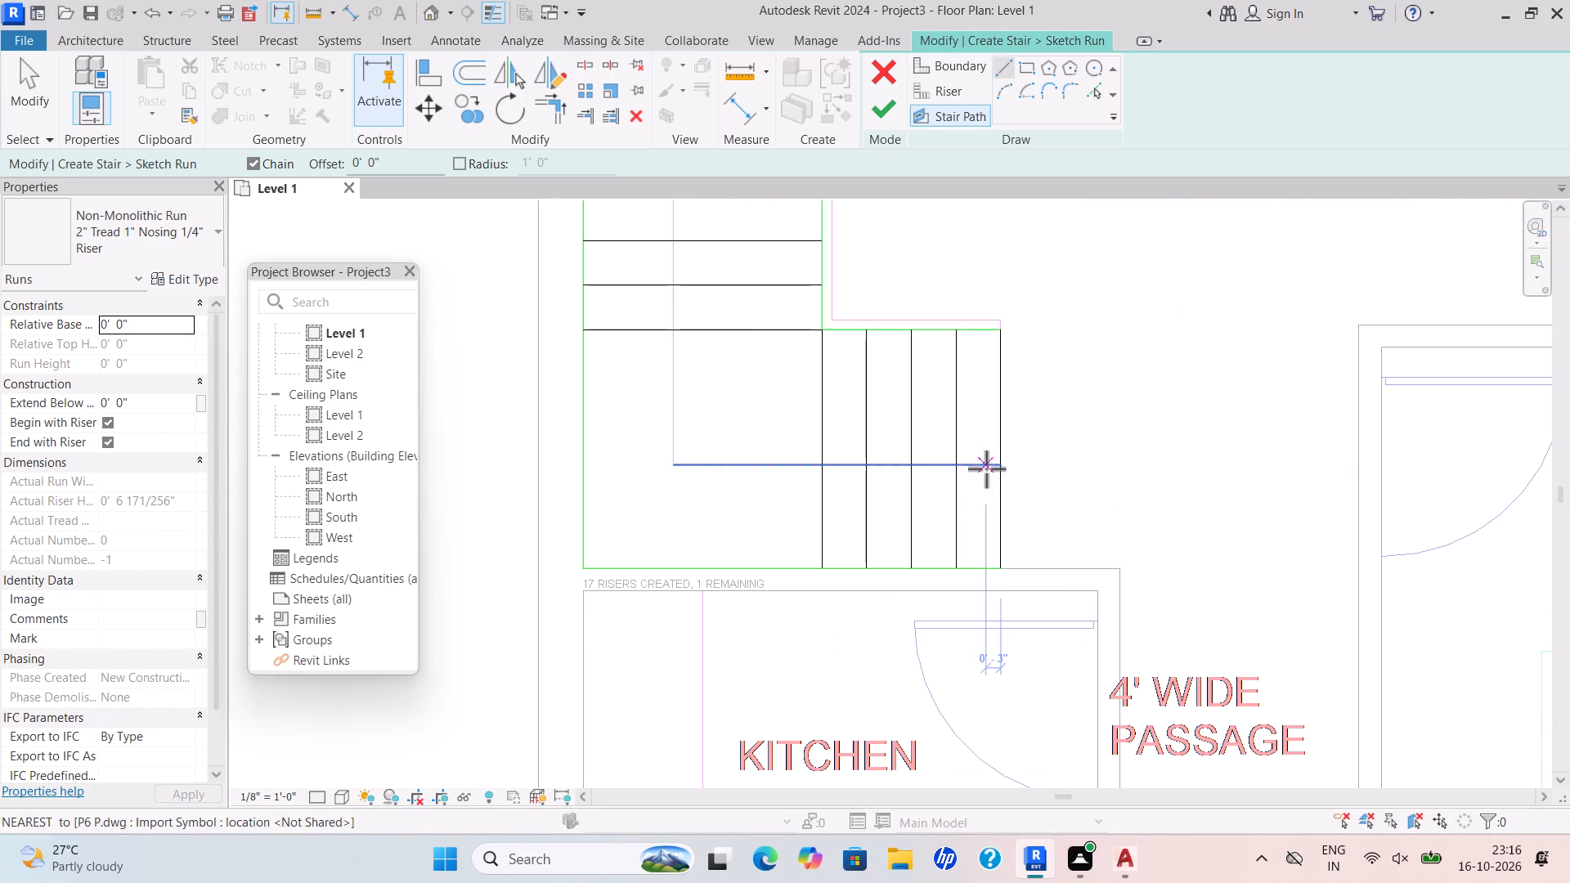
{"action": "left_click", "coordinate": [998, 468]}
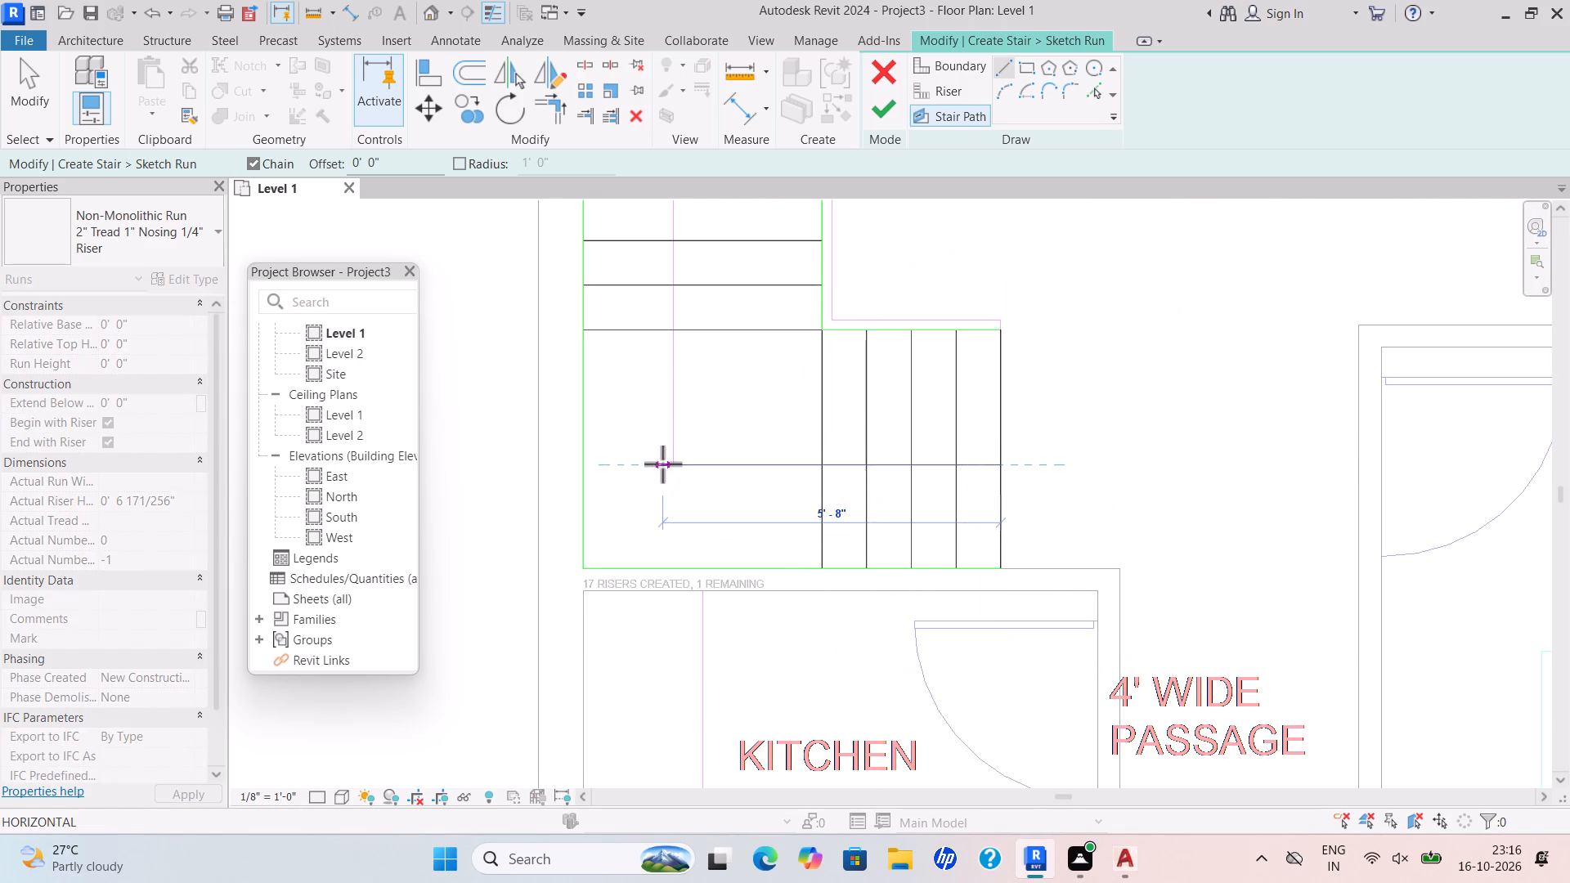
{"action": "left_click_drag", "start_coordinate": [679, 462], "coordinate": [679, 441]}
Continue the stair path along the middle flight to the upper corner and across the upper flight to its end riser.
{"action": "middle_click_drag", "start_coordinate": [681, 294], "coordinate": [686, 562]}
{"action": "scroll", "coordinate": [681, 296], "scroll_direction": "down", "scroll_amount": 3}
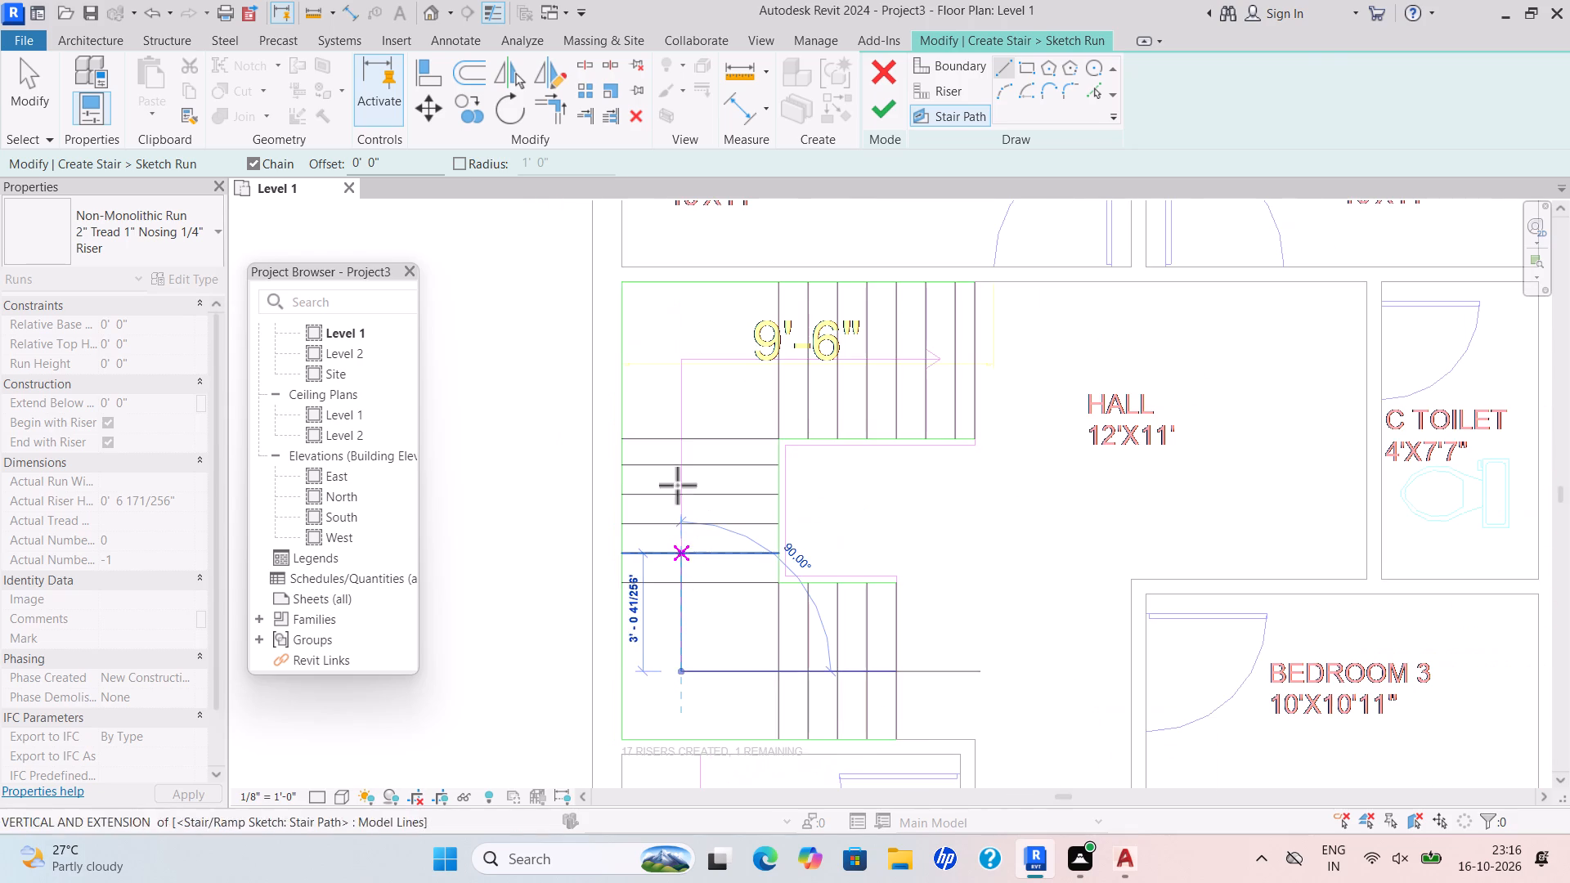
{"action": "scroll", "coordinate": [691, 350], "scroll_direction": "up", "scroll_amount": 8}
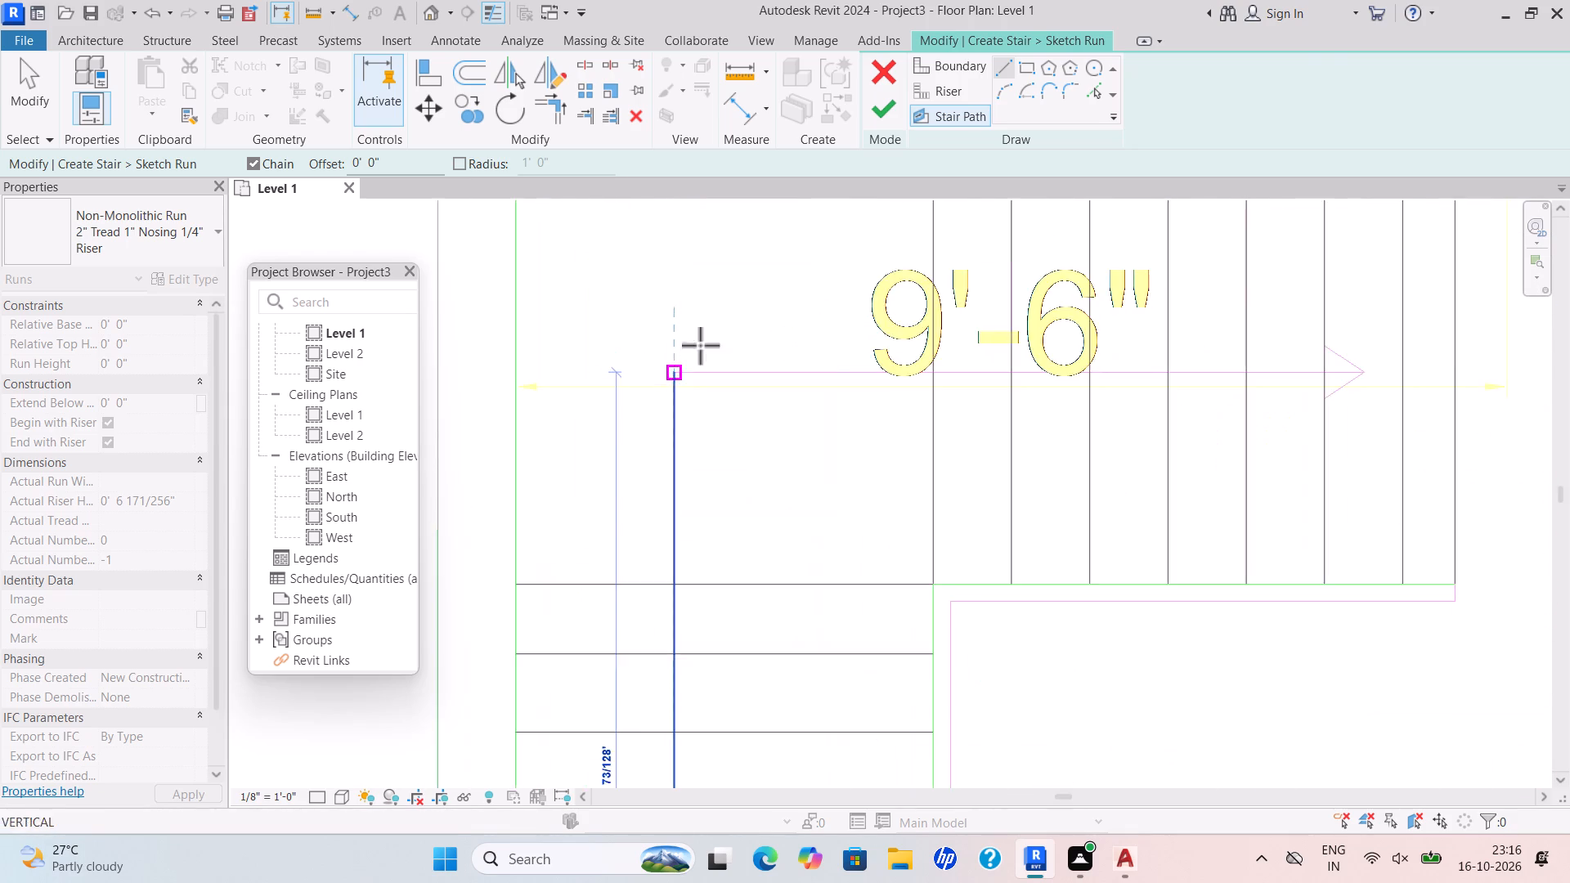
{"action": "left_click_drag", "start_coordinate": [678, 367], "coordinate": [686, 368]}
{"action": "scroll", "coordinate": [1195, 361], "scroll_direction": "down", "scroll_amount": 3}
{"action": "middle_click_drag", "start_coordinate": [1192, 372], "coordinate": [958, 389]}
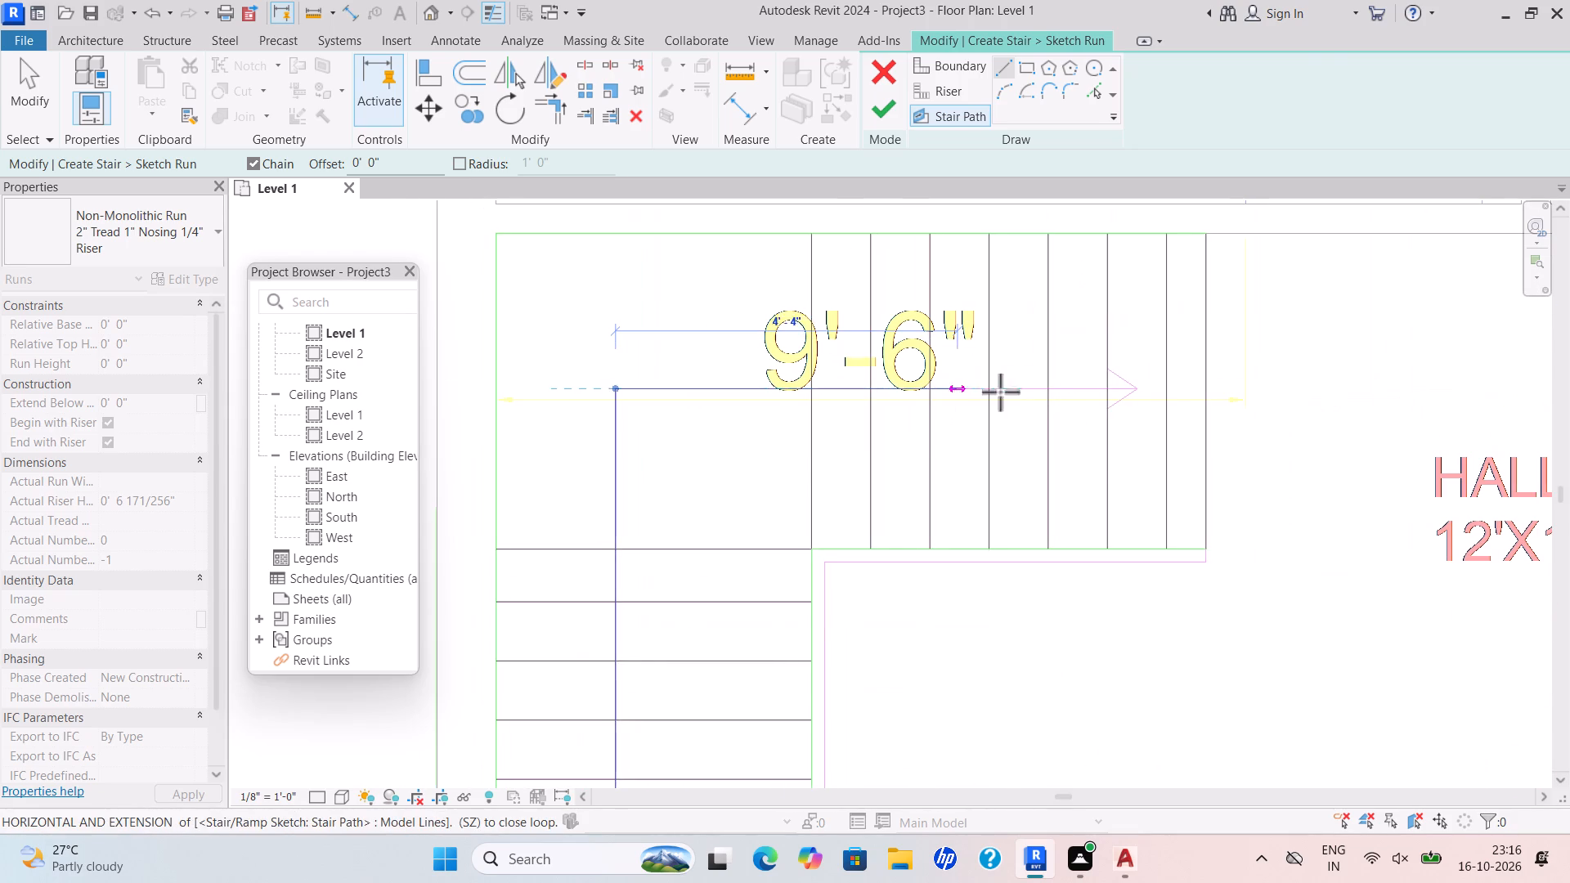
{"action": "left_click", "coordinate": [1205, 389]}
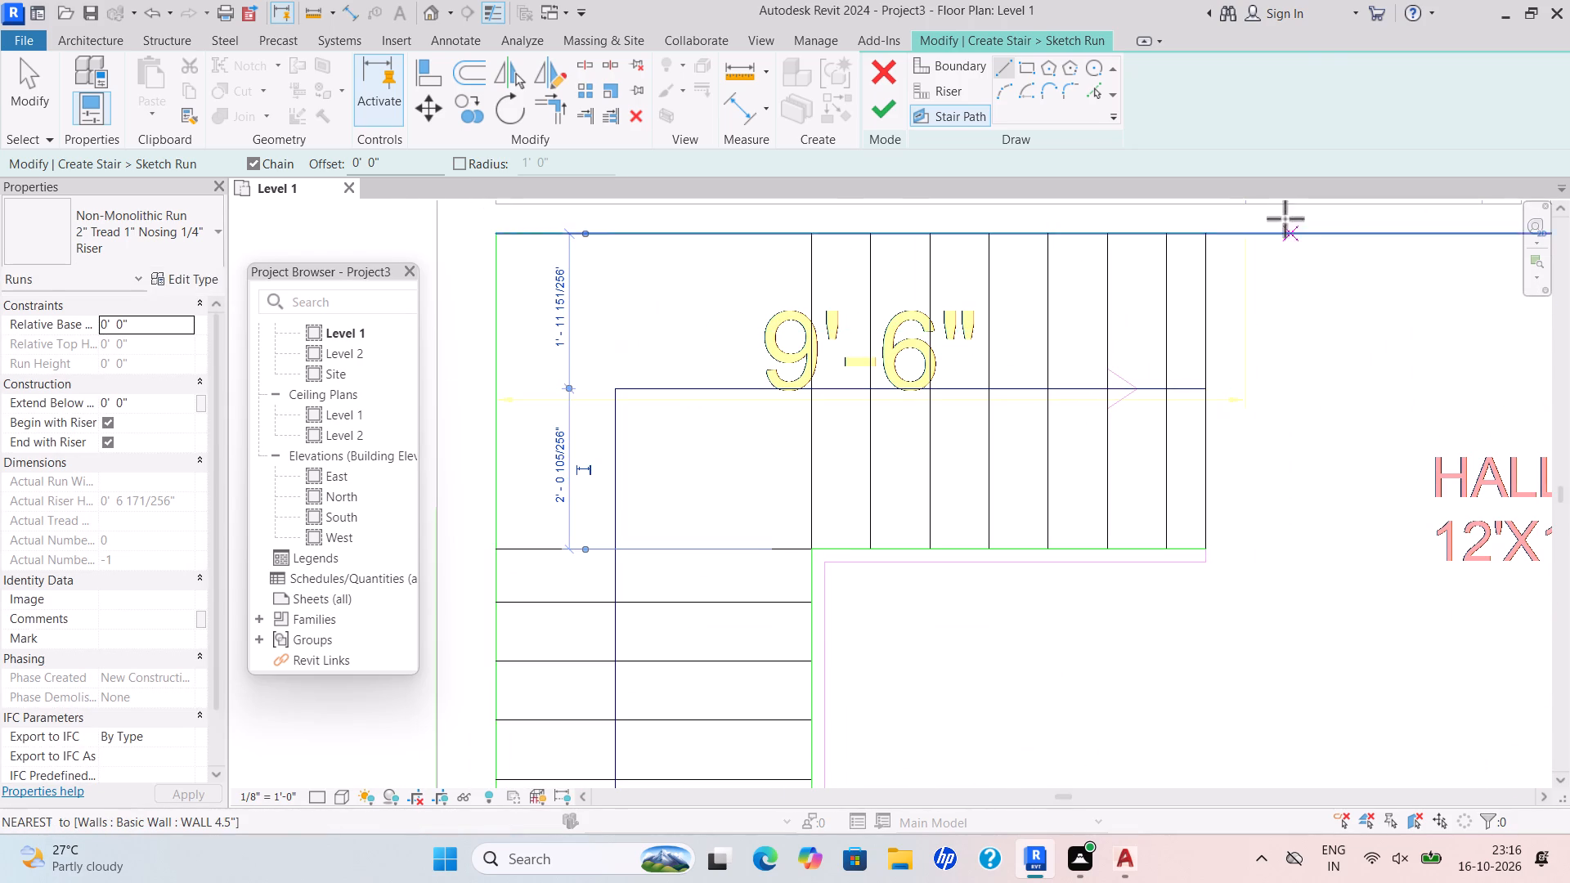
Finish the run sketch and complete the stair.
{"action": "left_click", "coordinate": [874, 105]}
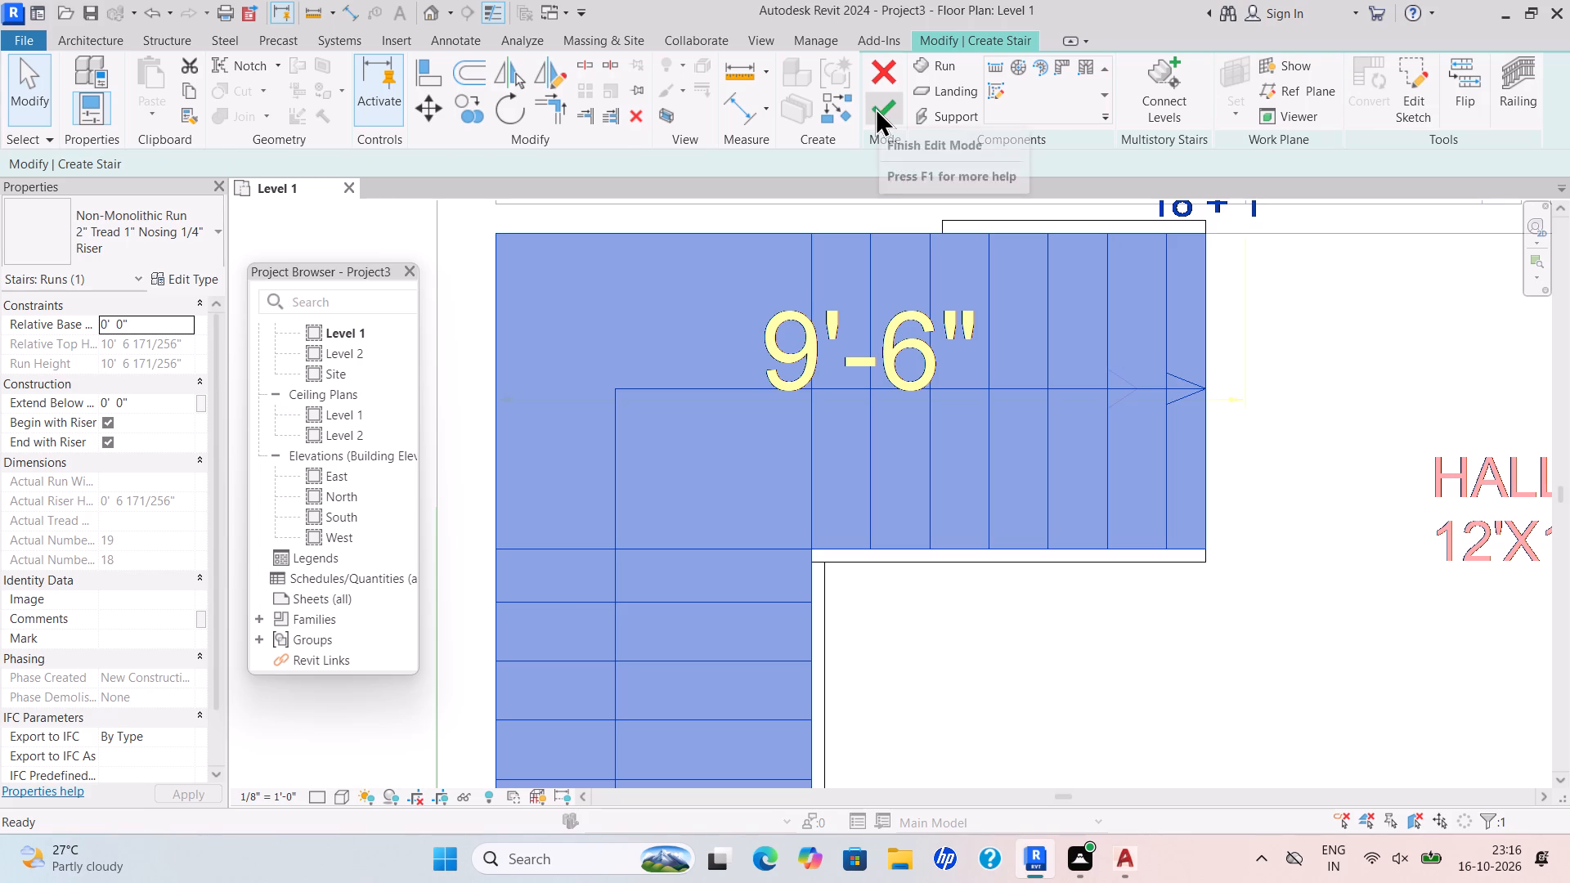
{"action": "left_click", "coordinate": [875, 107]}
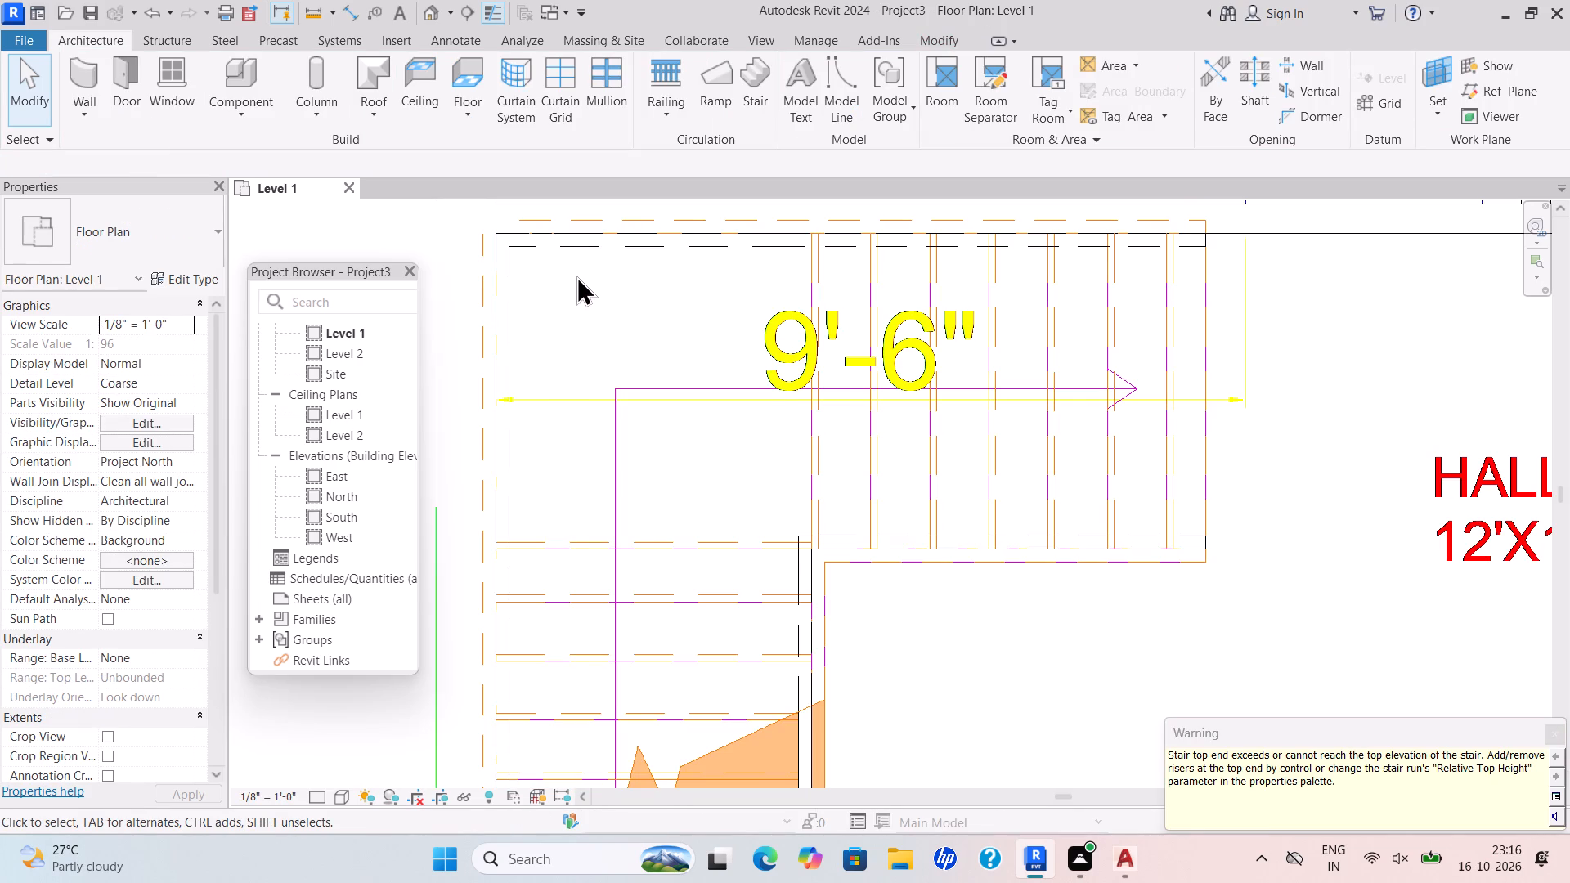
Open the default 3D view and set its visual style to Shaded.
{"action": "scroll", "coordinate": [661, 328], "scroll_direction": "down", "scroll_amount": 5}
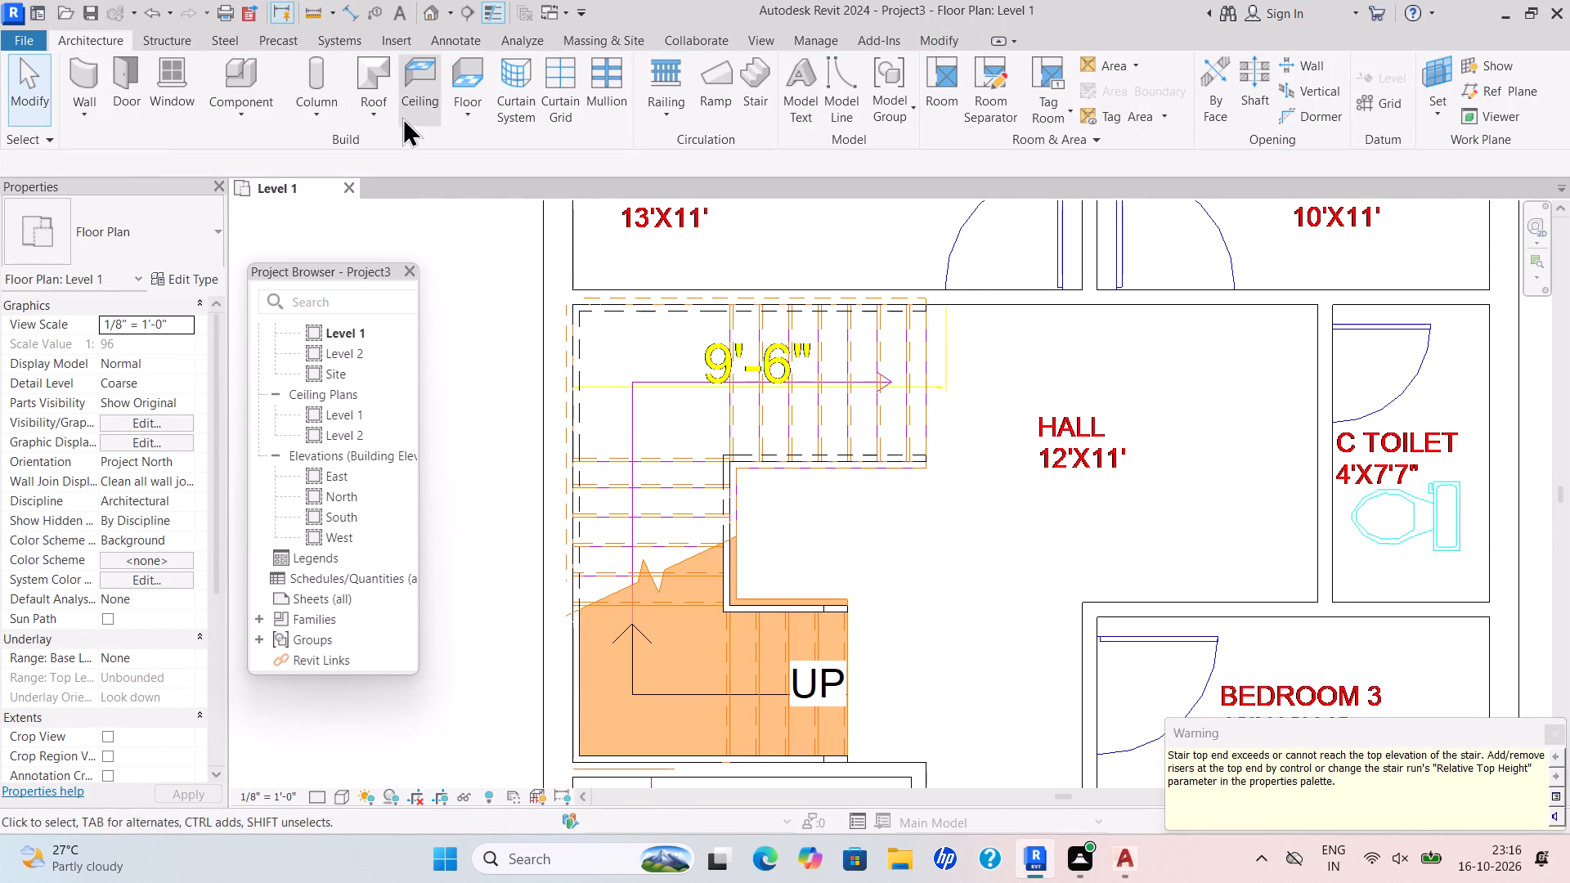
{"action": "left_click", "coordinate": [428, 15]}
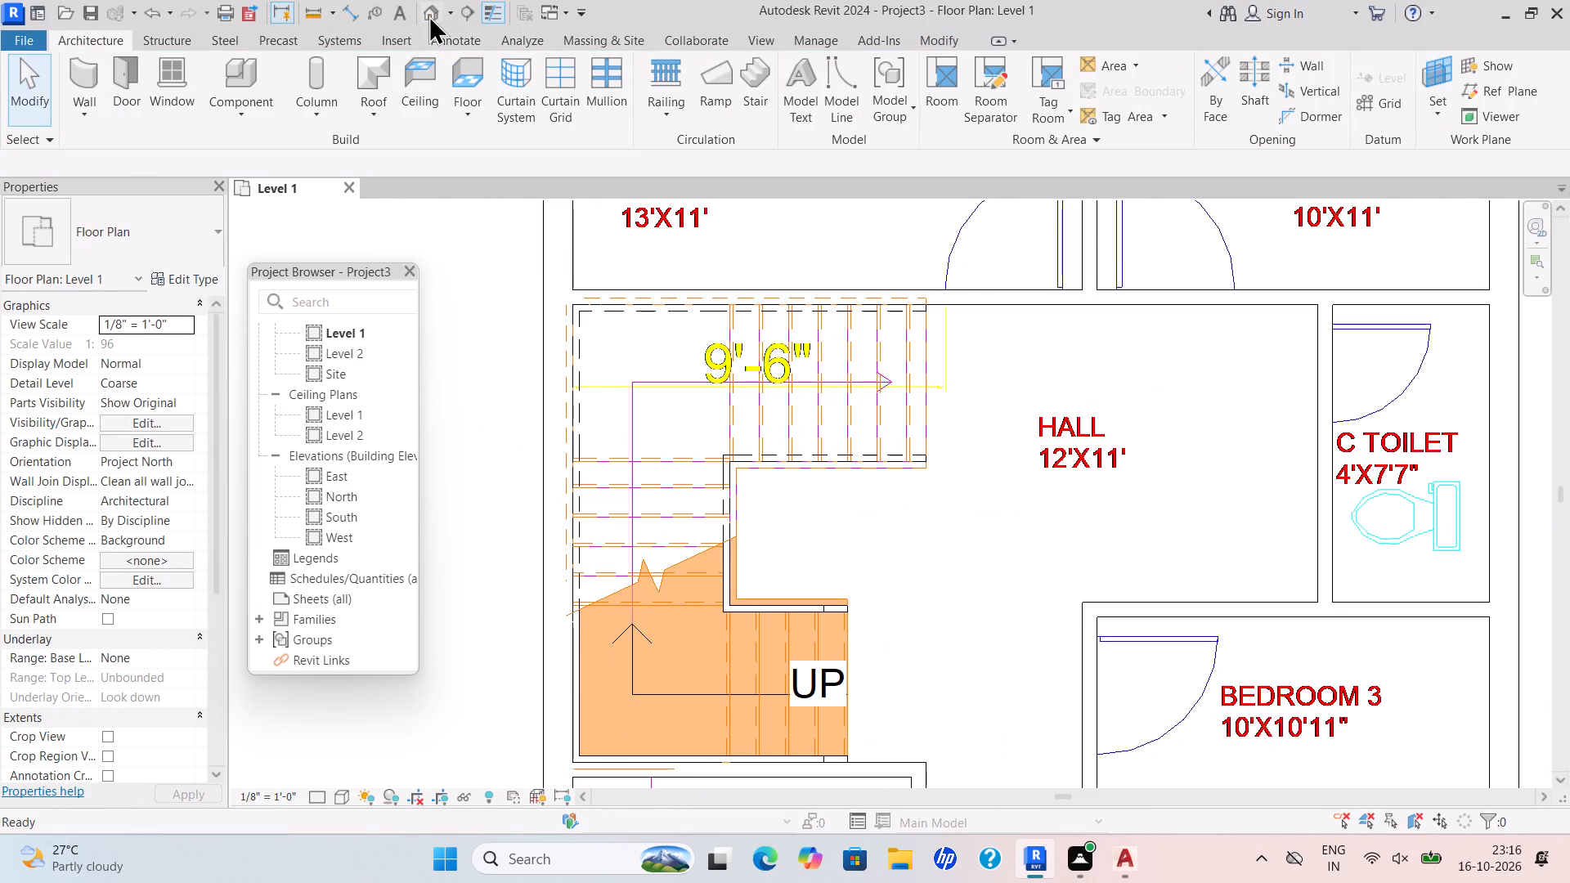
{"action": "left_click", "coordinate": [339, 795]}
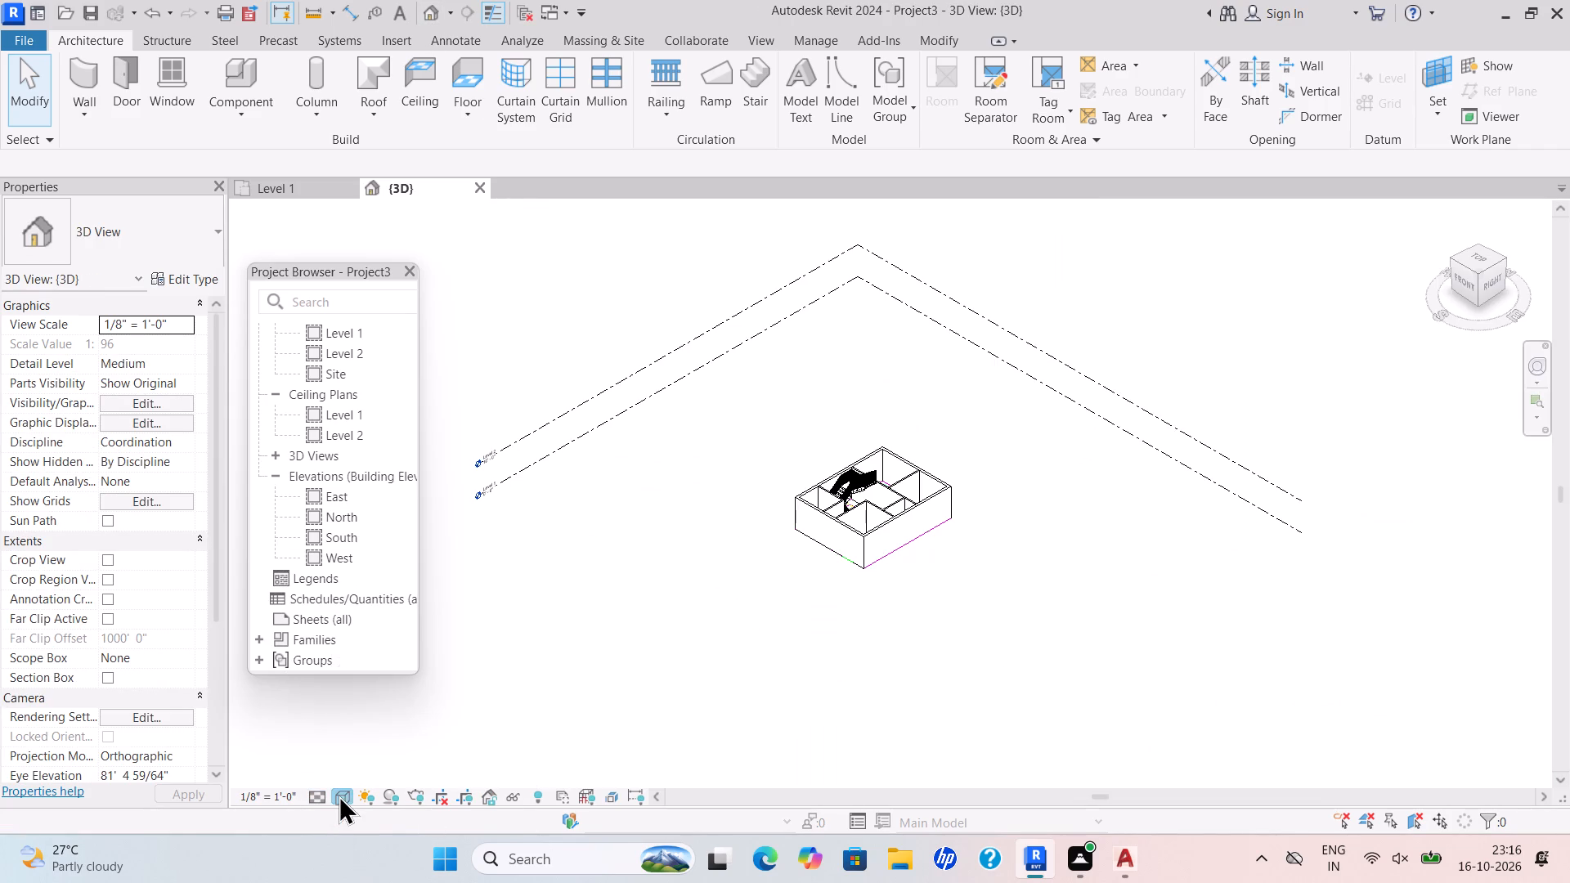
{"action": "left_click", "coordinate": [405, 714]}
Examine the stair and its railings inside the walls from several directions in 3D.
{"action": "scroll", "coordinate": [787, 519], "scroll_direction": "up", "scroll_amount": 5}
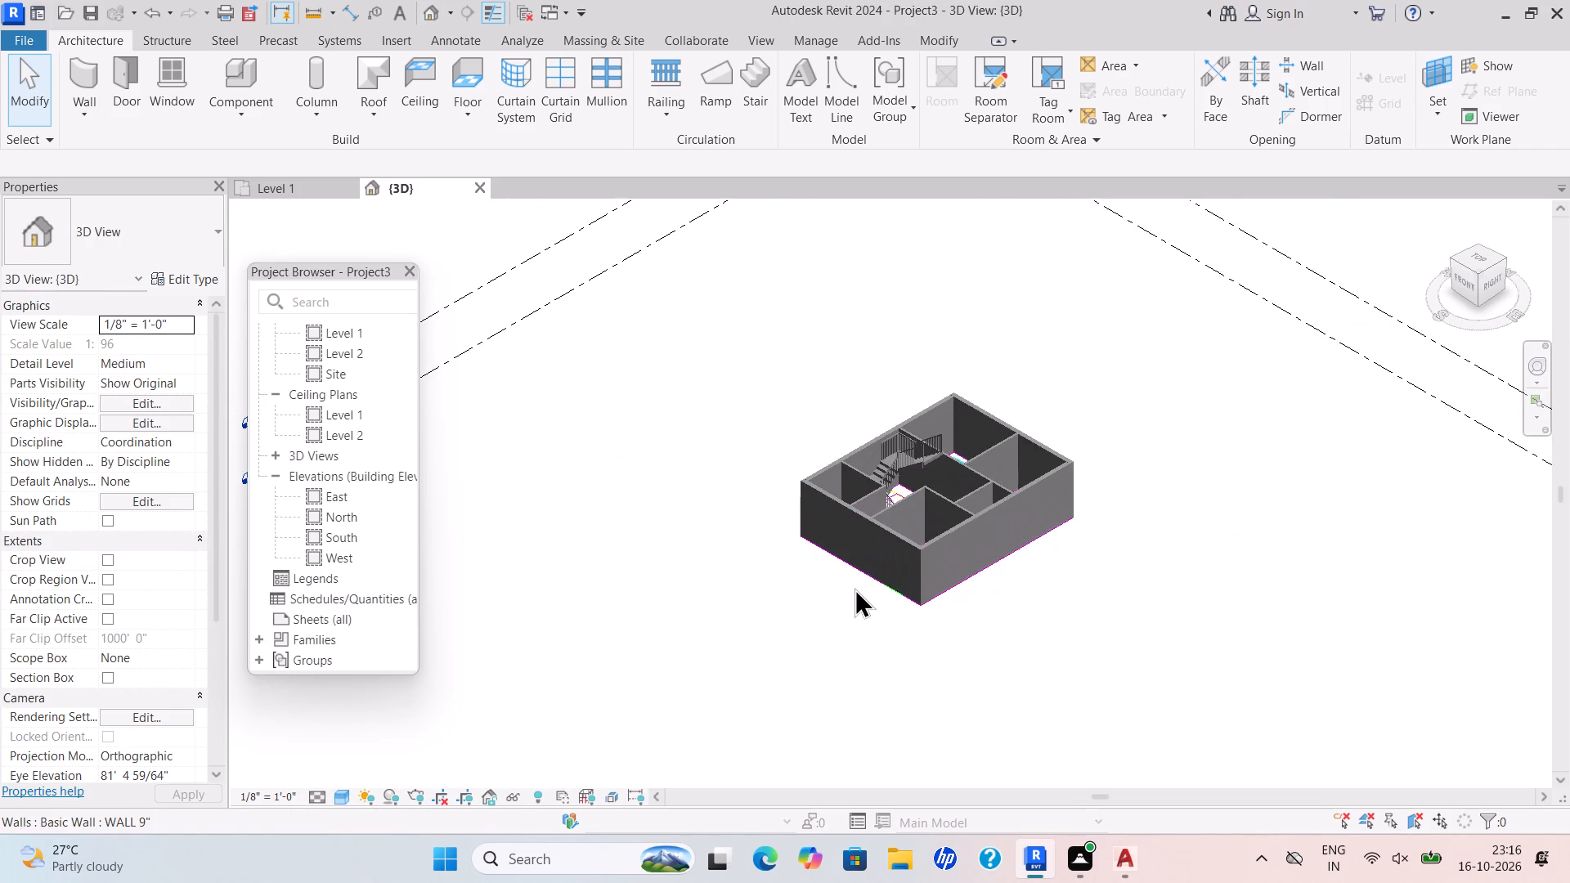
{"action": "scroll", "coordinate": [926, 705], "scroll_direction": "up", "scroll_amount": 1}
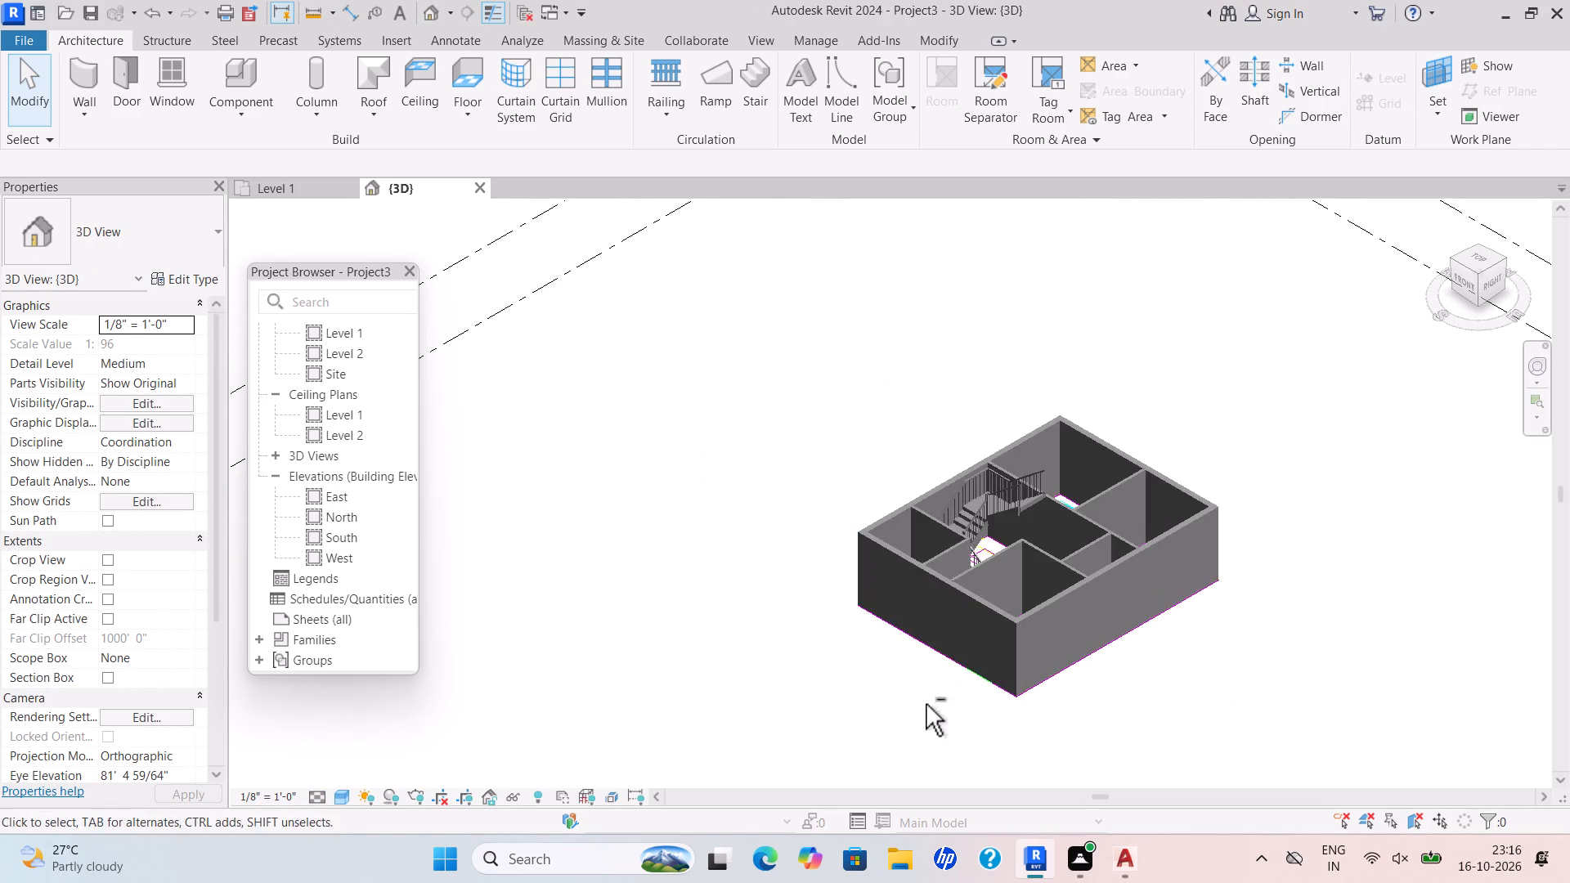
{"action": "middle_click_drag", "start_coordinate": [926, 704], "coordinate": [1198, 664], "text": "shift"}
{"action": "scroll", "coordinate": [1067, 624], "scroll_direction": "up", "scroll_amount": 1}
{"action": "middle_click_drag", "start_coordinate": [1067, 622], "coordinate": [1195, 627], "text": "shift"}
{"action": "scroll", "coordinate": [1145, 460], "scroll_direction": "up", "scroll_amount": 6}
{"action": "middle_click_drag", "start_coordinate": [1116, 605], "coordinate": [1124, 625], "text": "shift"}
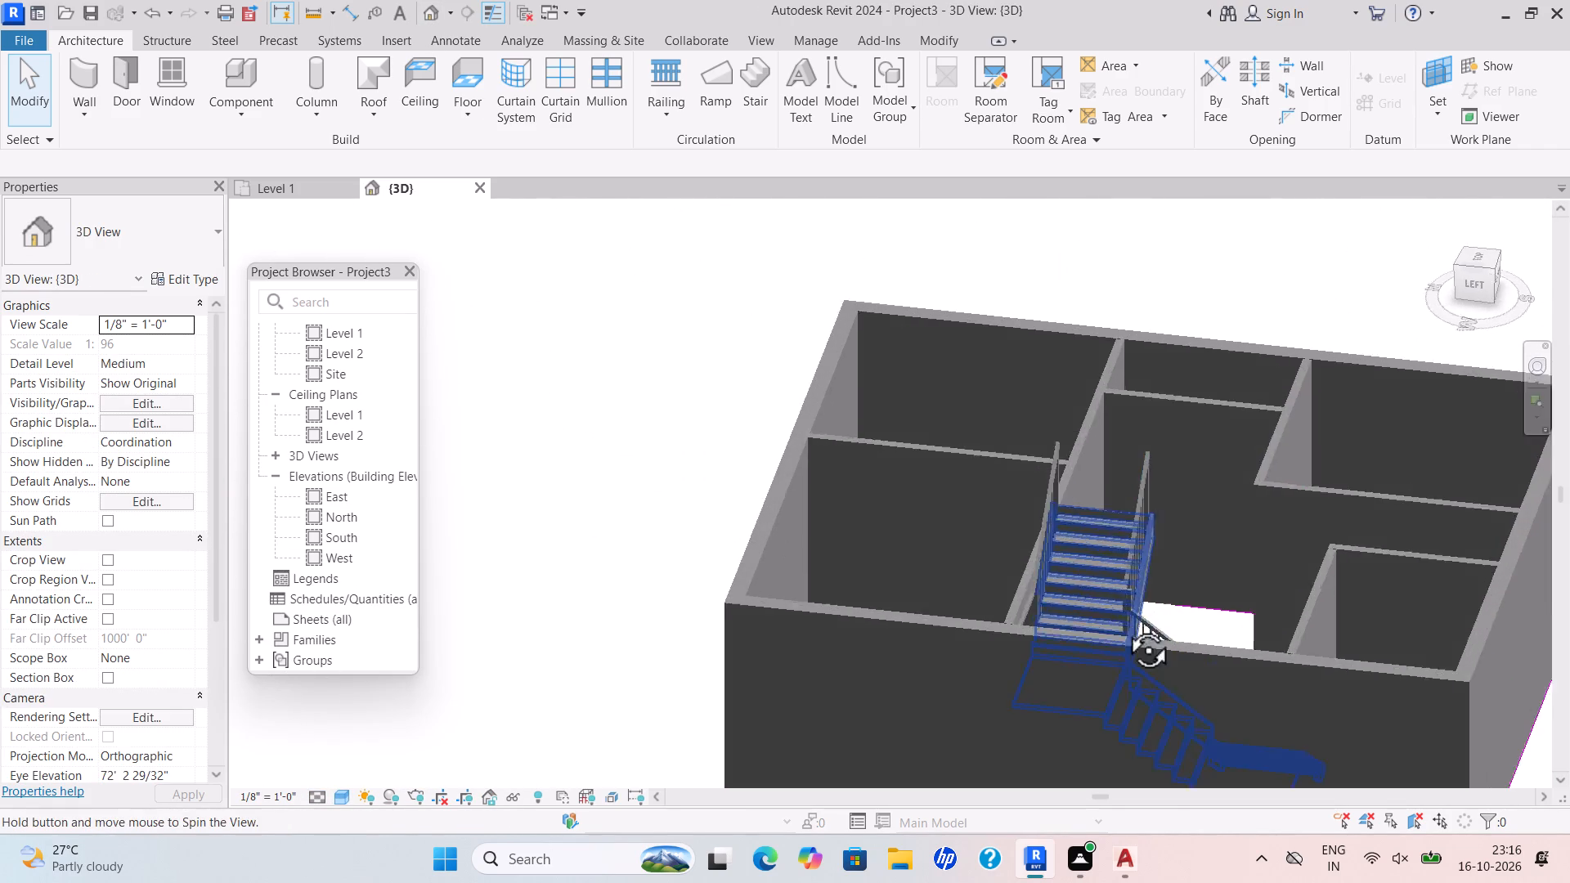
{"action": "middle_click_drag", "start_coordinate": [1124, 625], "coordinate": [1249, 597], "text": "shift"}
{"action": "scroll", "coordinate": [1267, 583], "scroll_direction": "up", "scroll_amount": 1, "text": "shift"}
{"action": "middle_click_drag", "start_coordinate": [1134, 468], "coordinate": [1028, 634]}
{"action": "scroll", "coordinate": [1059, 609], "scroll_direction": "up", "scroll_amount": 5}
{"action": "middle_click_drag", "start_coordinate": [1115, 548], "coordinate": [1103, 474], "text": "shift"}
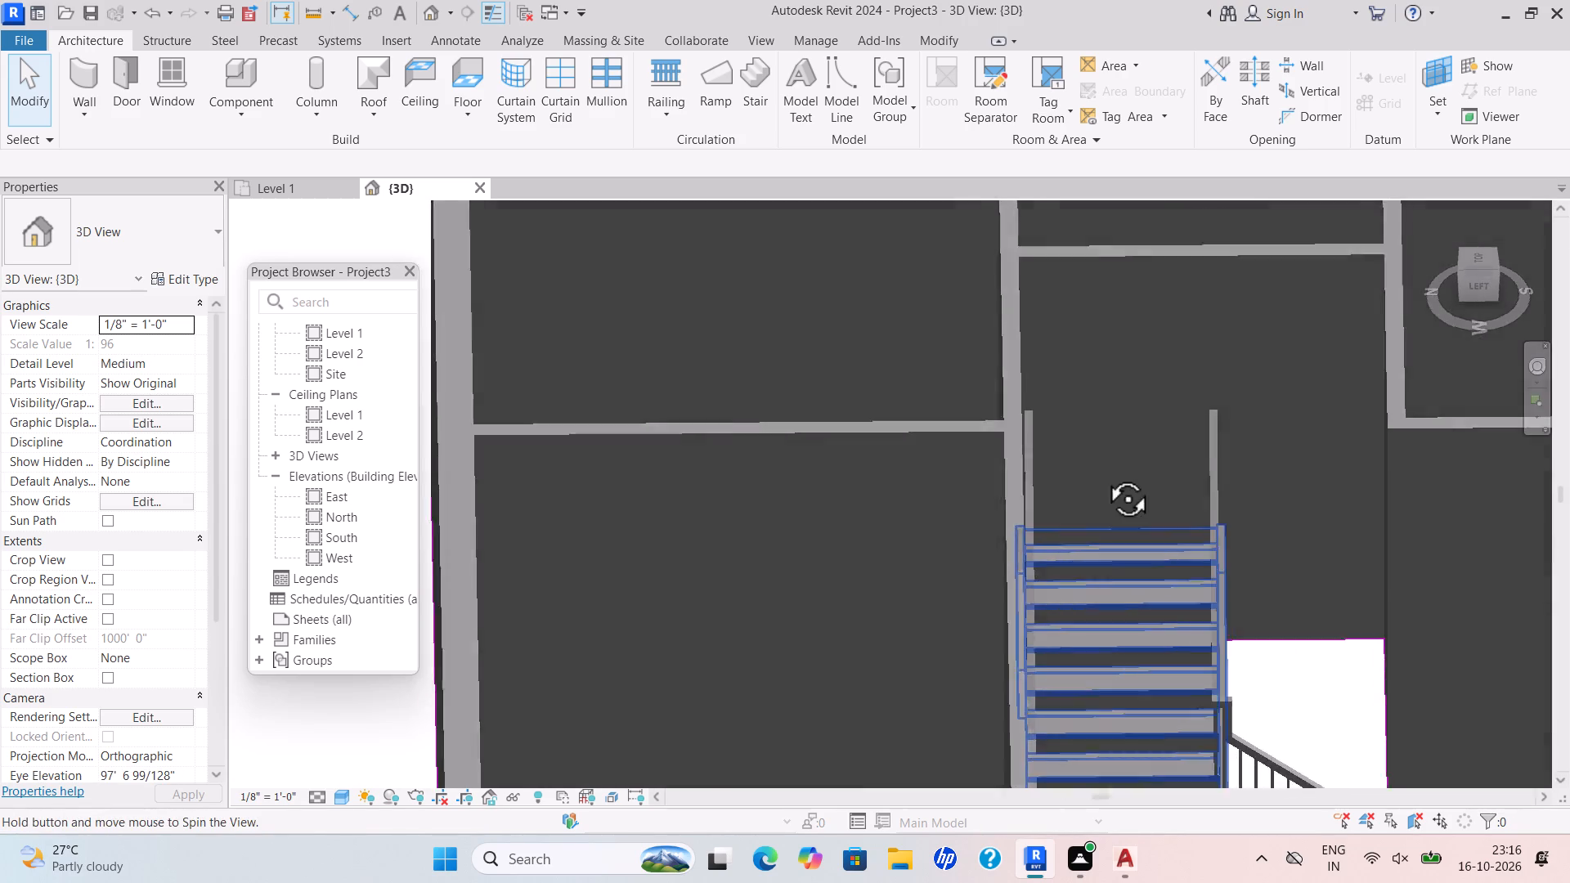
{"action": "middle_click_drag", "start_coordinate": [1103, 474], "coordinate": [1103, 451], "text": "shift"}
{"action": "middle_click_drag", "start_coordinate": [1082, 580], "coordinate": [1255, 526], "text": "shift"}
{"action": "scroll", "coordinate": [1106, 594], "scroll_direction": "up", "scroll_amount": 1, "text": "shift"}
{"action": "middle_click_drag", "start_coordinate": [1275, 498], "coordinate": [1130, 672]}
{"action": "scroll", "coordinate": [1130, 672], "scroll_direction": "up", "scroll_amount": 1}
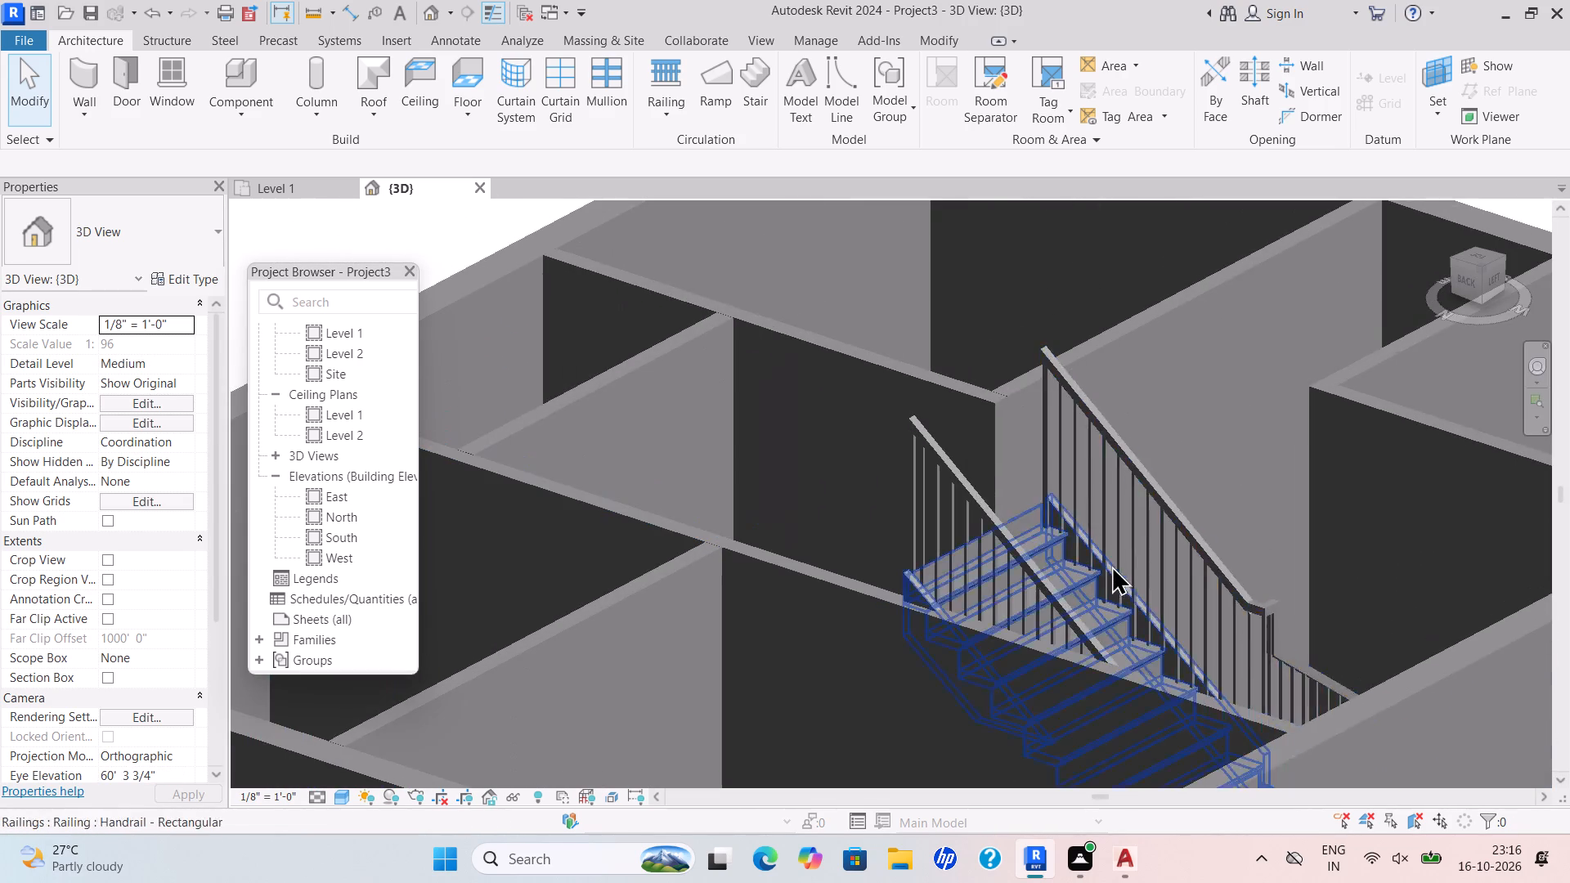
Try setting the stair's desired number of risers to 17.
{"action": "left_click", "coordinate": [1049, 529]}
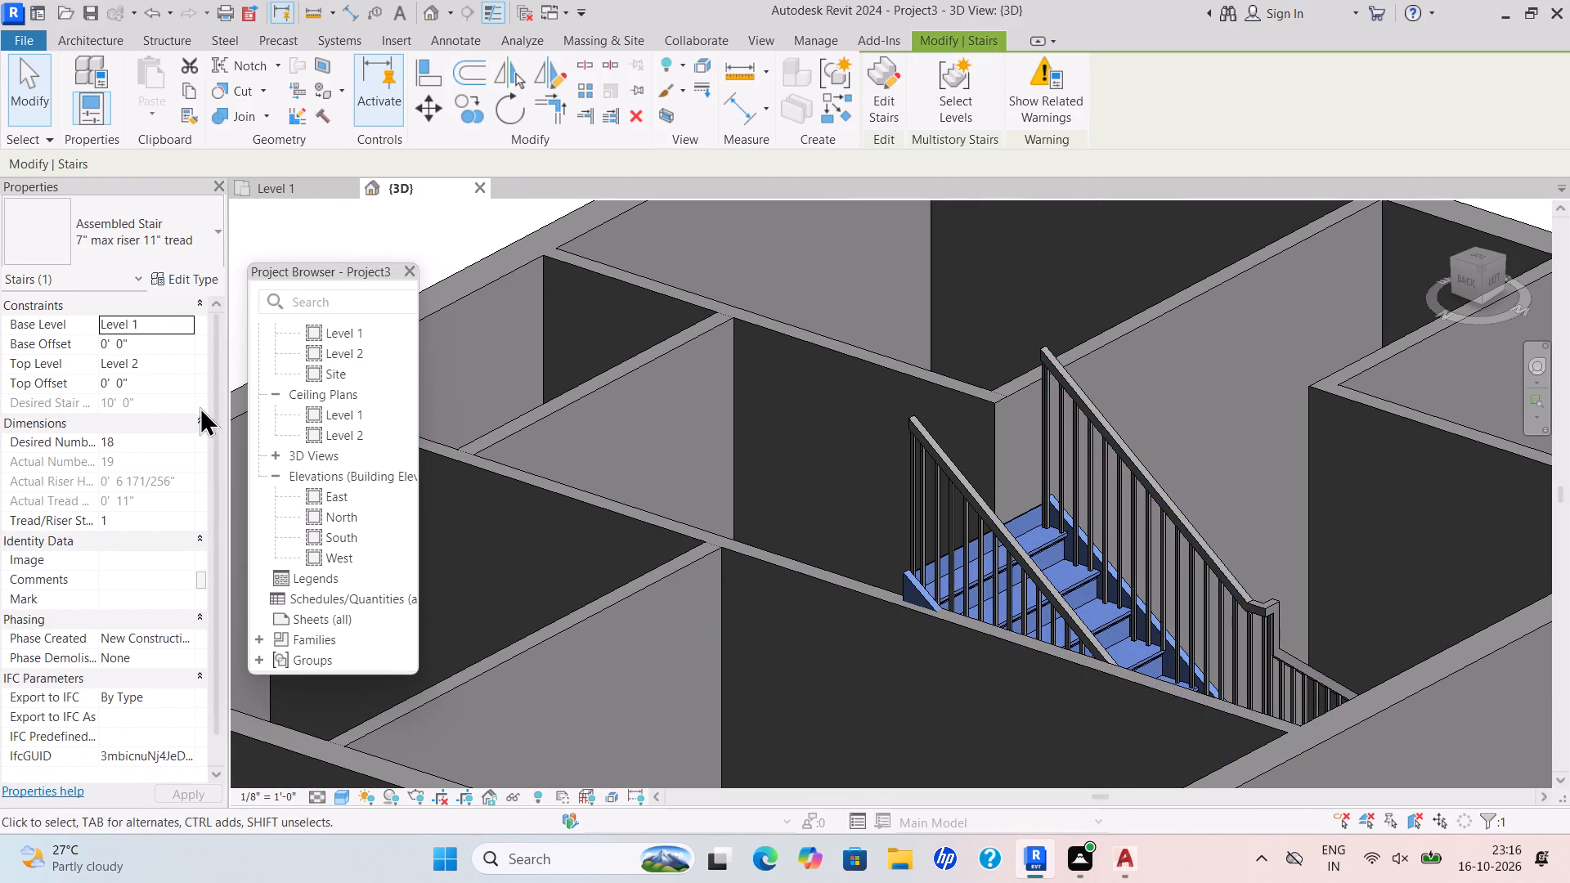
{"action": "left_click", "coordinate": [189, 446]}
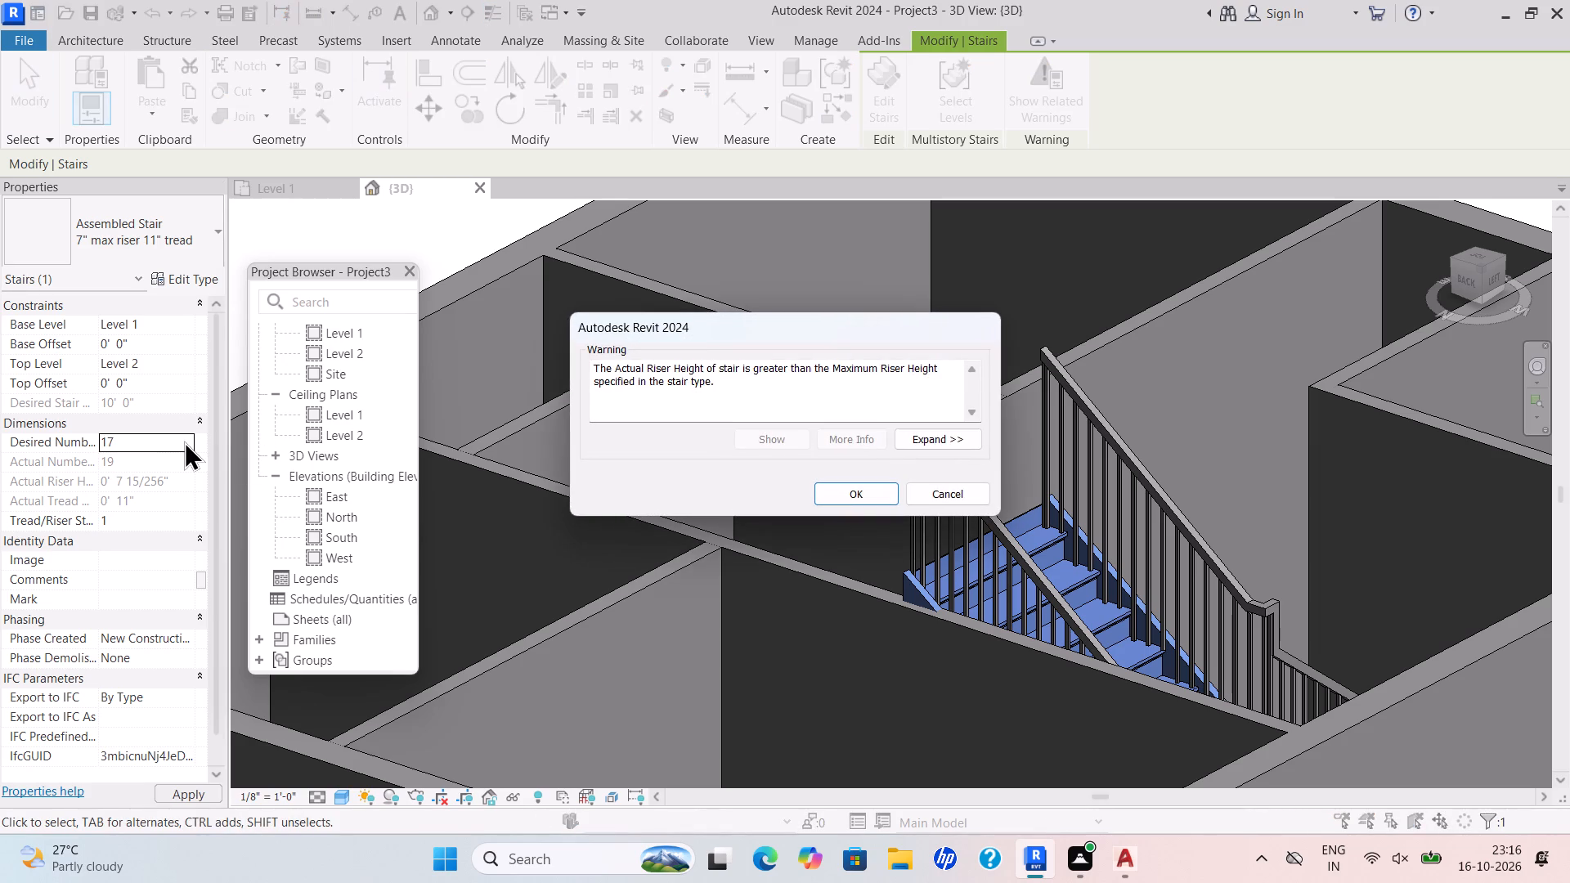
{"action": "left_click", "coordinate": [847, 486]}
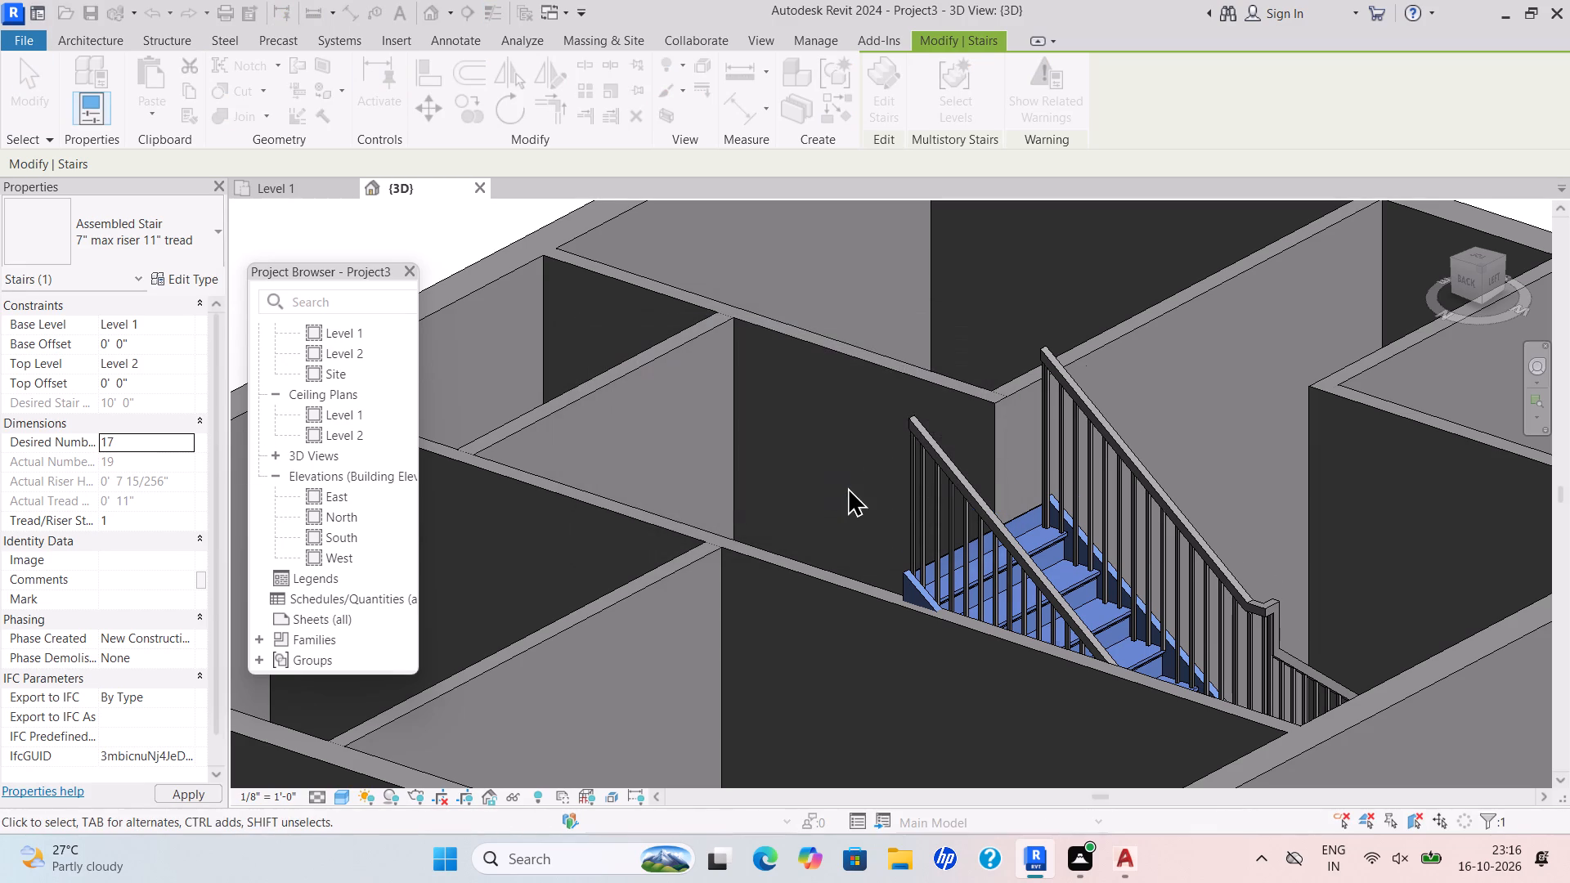
Set the stair's desired number of risers to 19 and deselect the stair.
{"action": "double_click", "coordinate": [188, 437]}
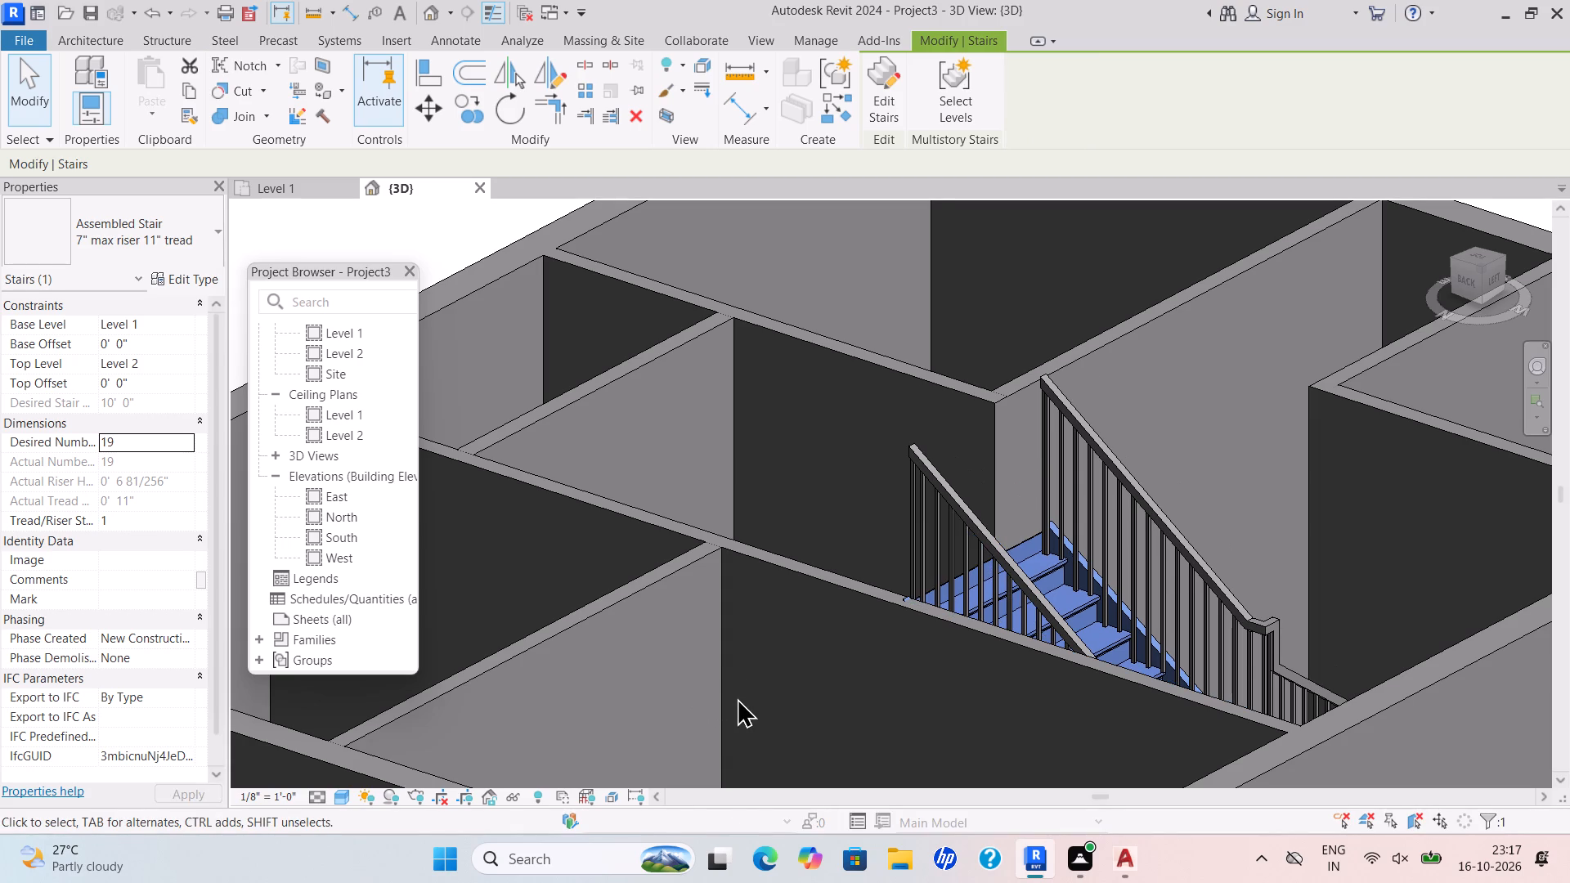
{"action": "scroll", "coordinate": [946, 638], "scroll_direction": "down", "scroll_amount": 5}
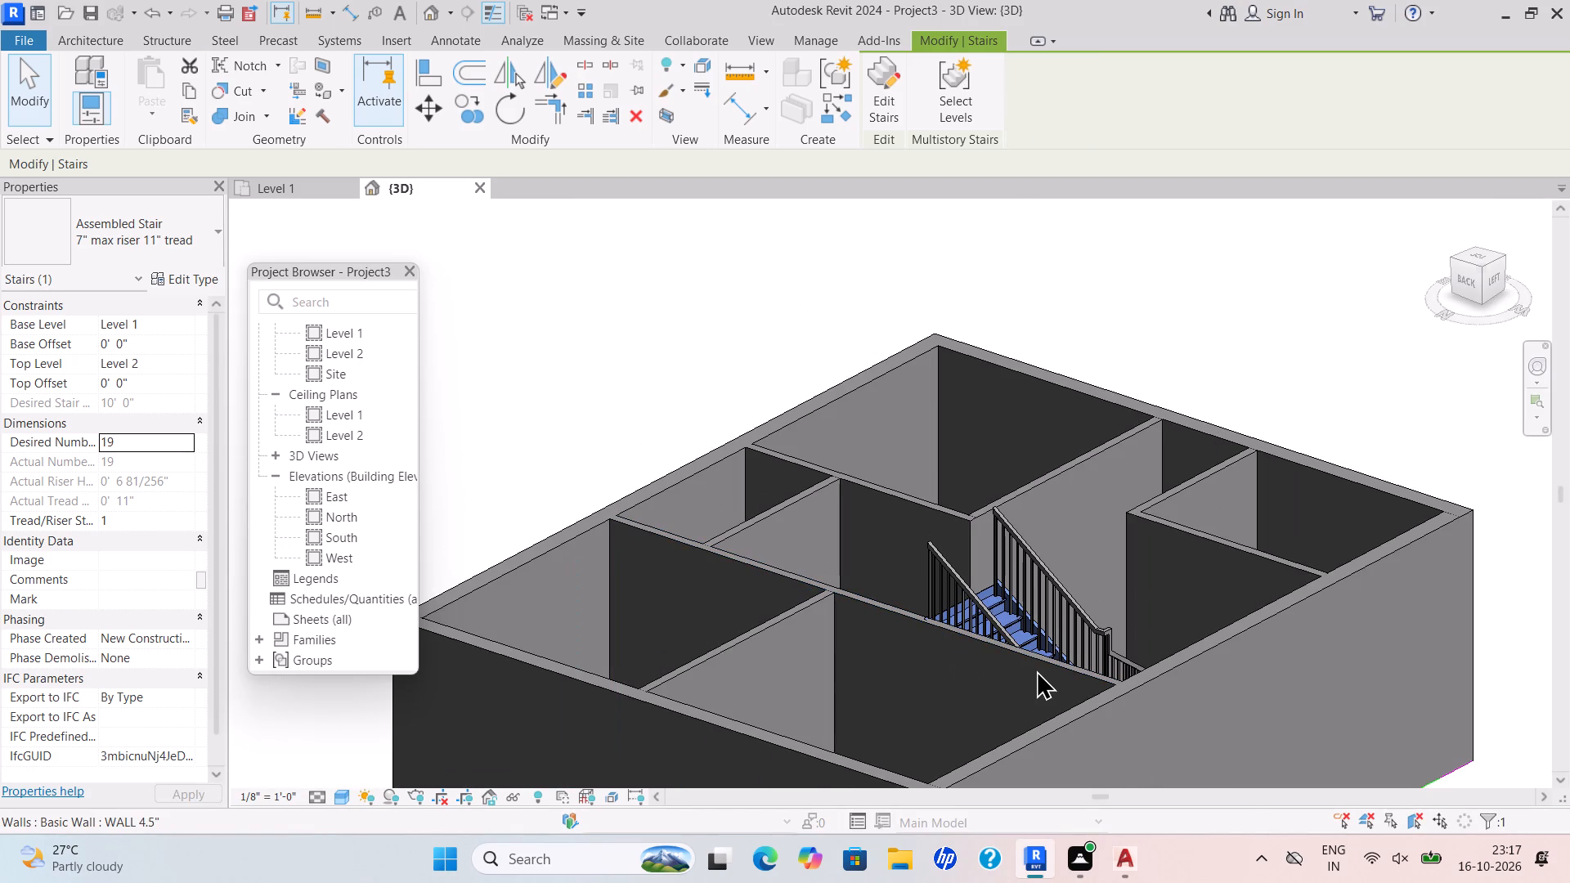
{"action": "key", "text": "Escape"}
Examine the revised stair's flights and railings from other sides in 3D.
{"action": "middle_click_drag", "start_coordinate": [1128, 674], "coordinate": [935, 723], "text": "shift"}
{"action": "scroll", "coordinate": [1129, 674], "scroll_direction": "down", "scroll_amount": 1, "text": "shift"}
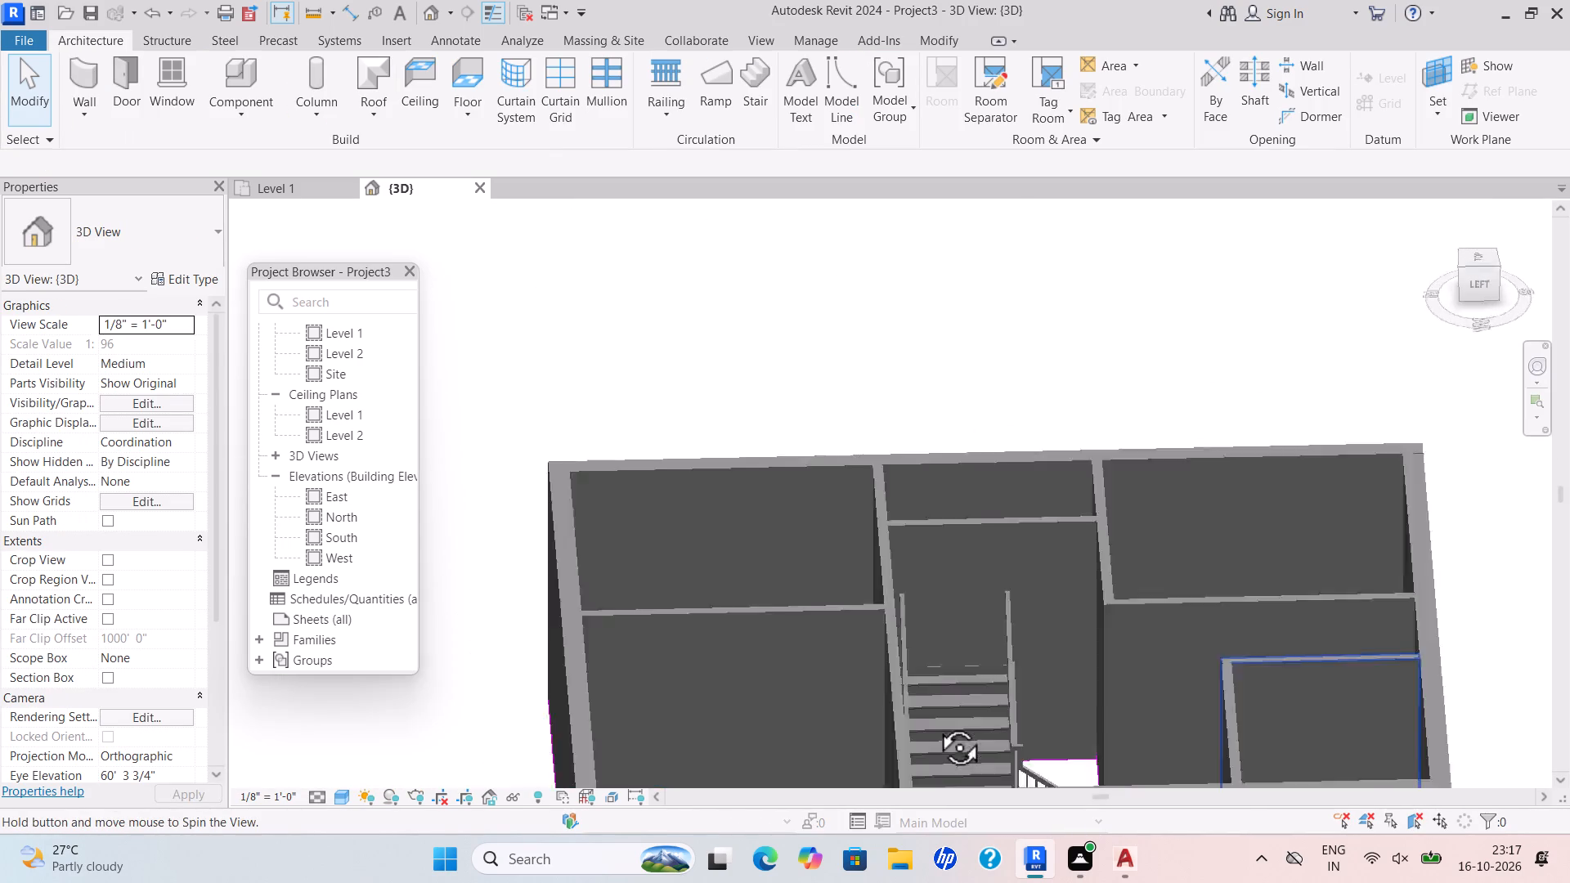
{"action": "middle_click_drag", "start_coordinate": [935, 723], "coordinate": [862, 722], "text": "shift"}
{"action": "scroll", "coordinate": [956, 663], "scroll_direction": "down", "scroll_amount": 2, "text": "shift"}
{"action": "middle_click_drag", "start_coordinate": [956, 663], "coordinate": [722, 623], "text": "shift"}
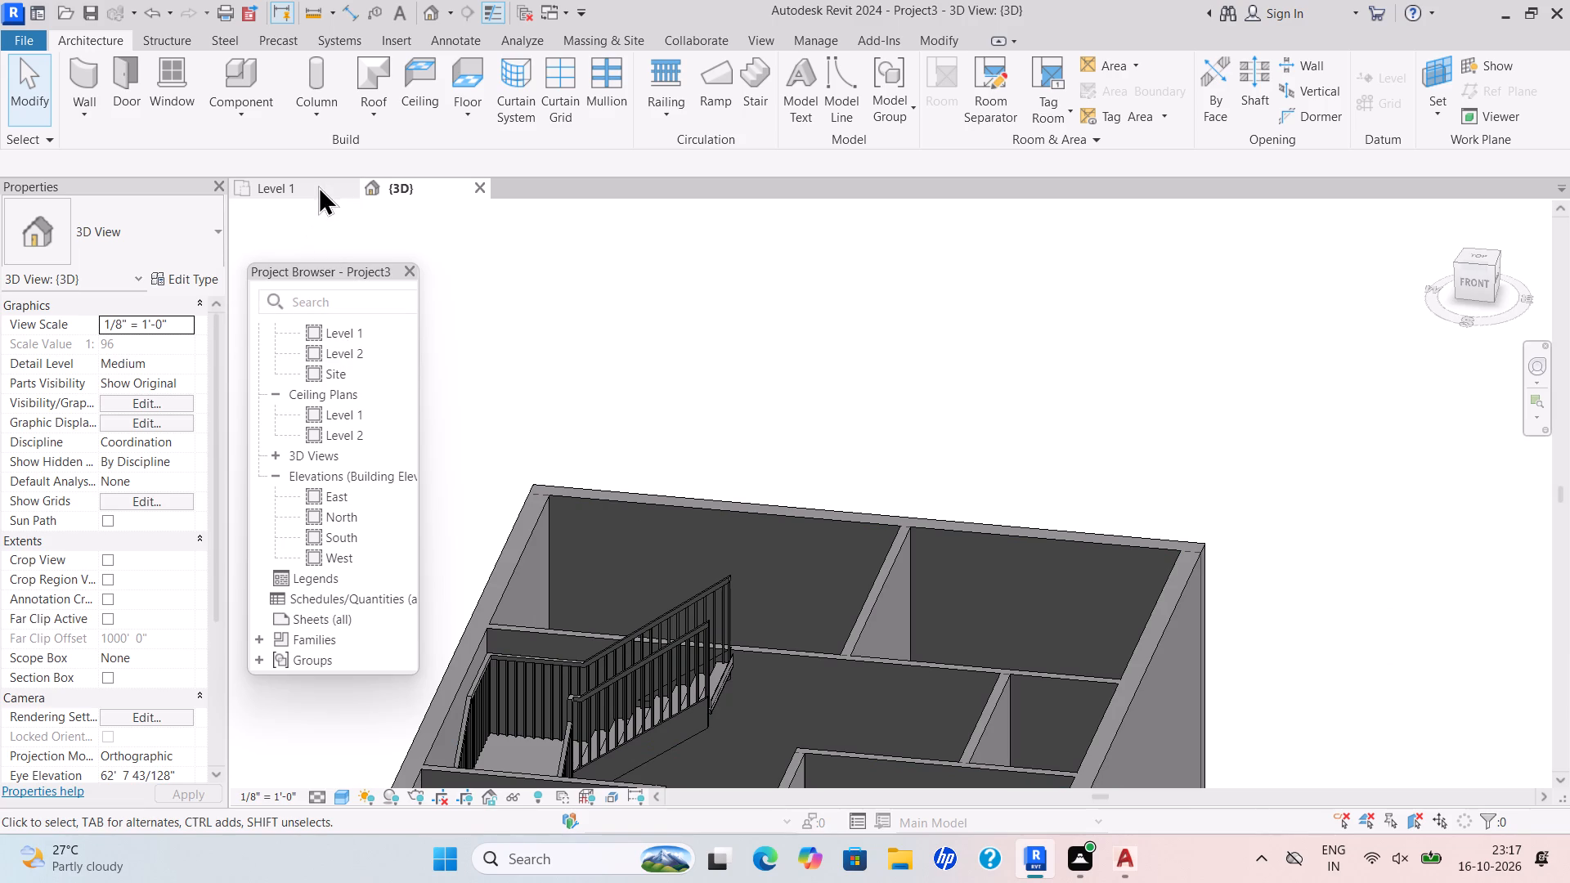
Return to the Level 1 floor plan and set its visual style to Wireframe.
{"action": "left_click", "coordinate": [318, 185]}
{"action": "scroll", "coordinate": [463, 473], "scroll_direction": "down", "scroll_amount": 6}
{"action": "scroll", "coordinate": [529, 469], "scroll_direction": "down", "scroll_amount": 2}
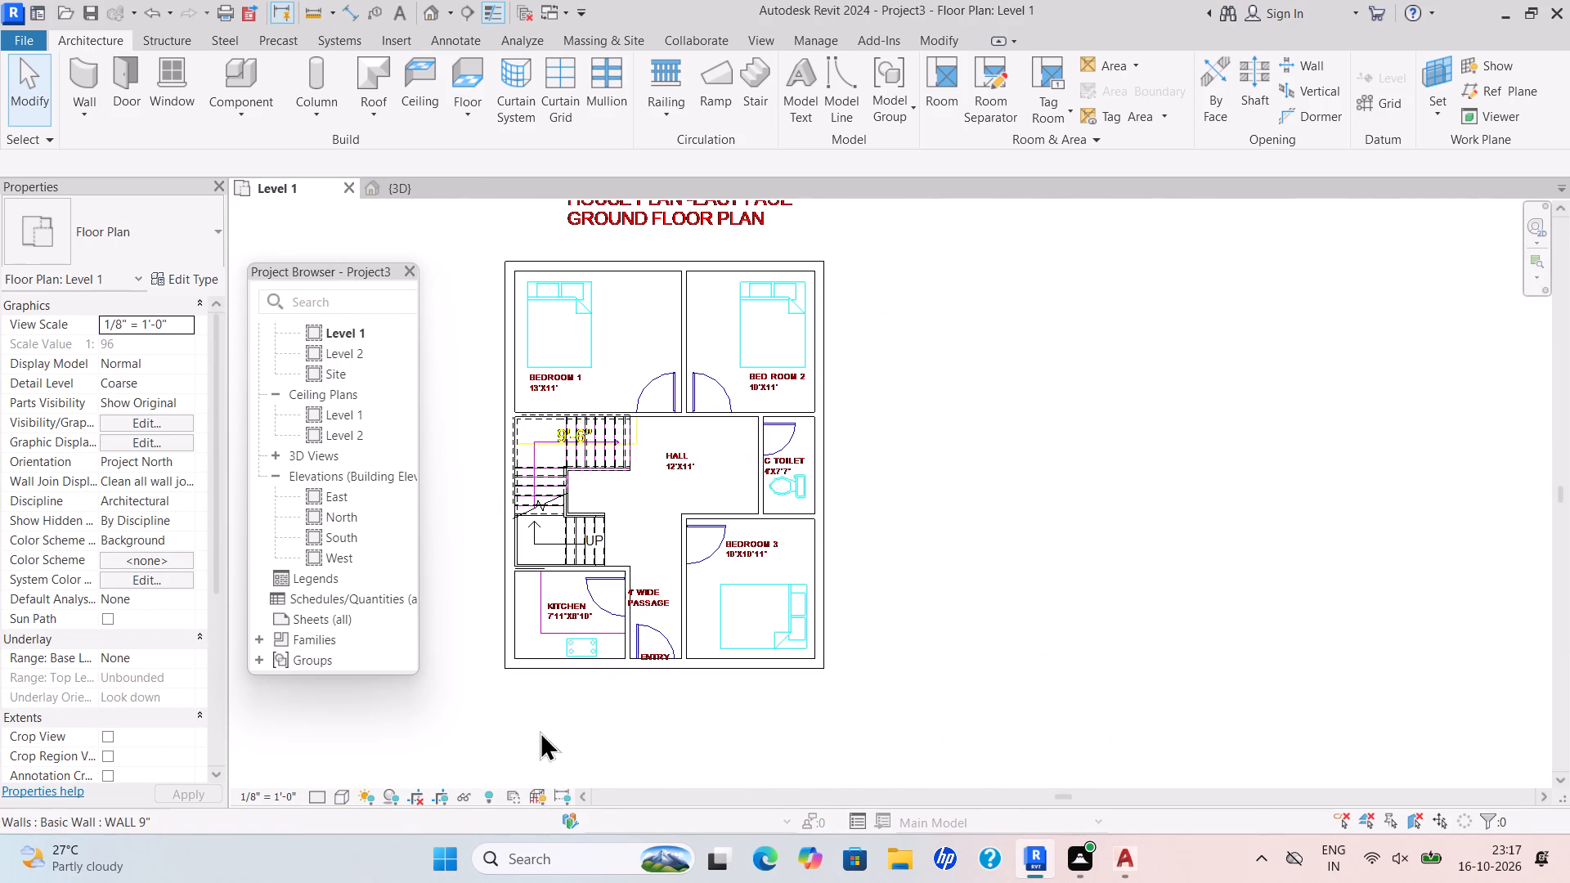
{"action": "left_click", "coordinate": [328, 795]}
{"action": "left_click", "coordinate": [341, 797]}
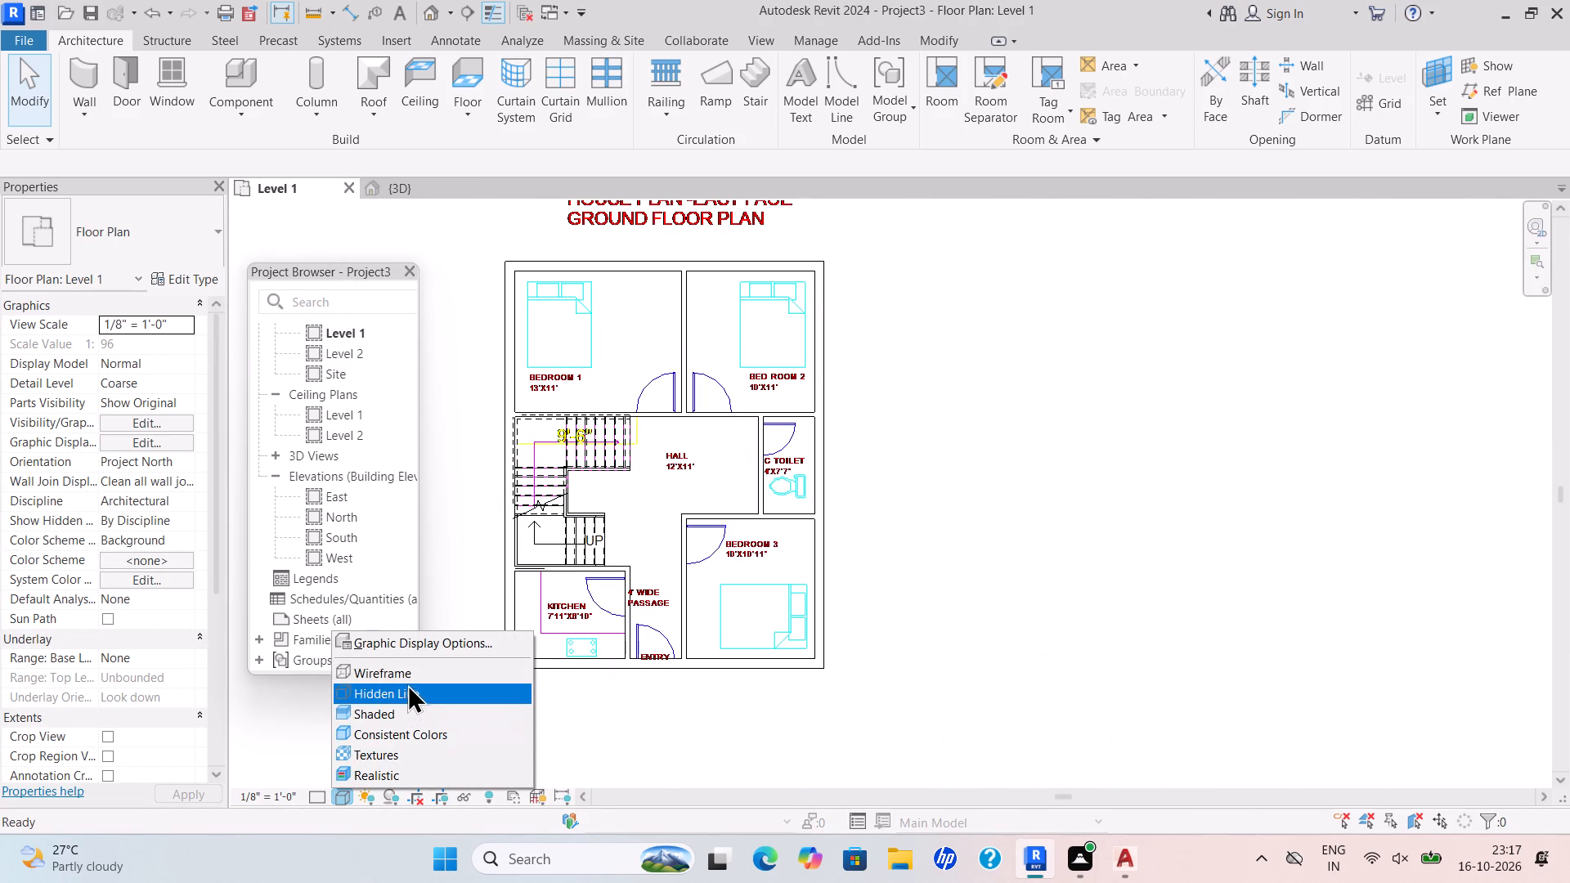
{"action": "left_click", "coordinate": [406, 679]}
Start the Window command and duplicate the Window-Casement-Double 57" x 72" type as "win 6'".
{"action": "scroll", "coordinate": [585, 632], "scroll_direction": "up", "scroll_amount": 4}
{"action": "middle_click_drag", "start_coordinate": [637, 648], "coordinate": [653, 666]}
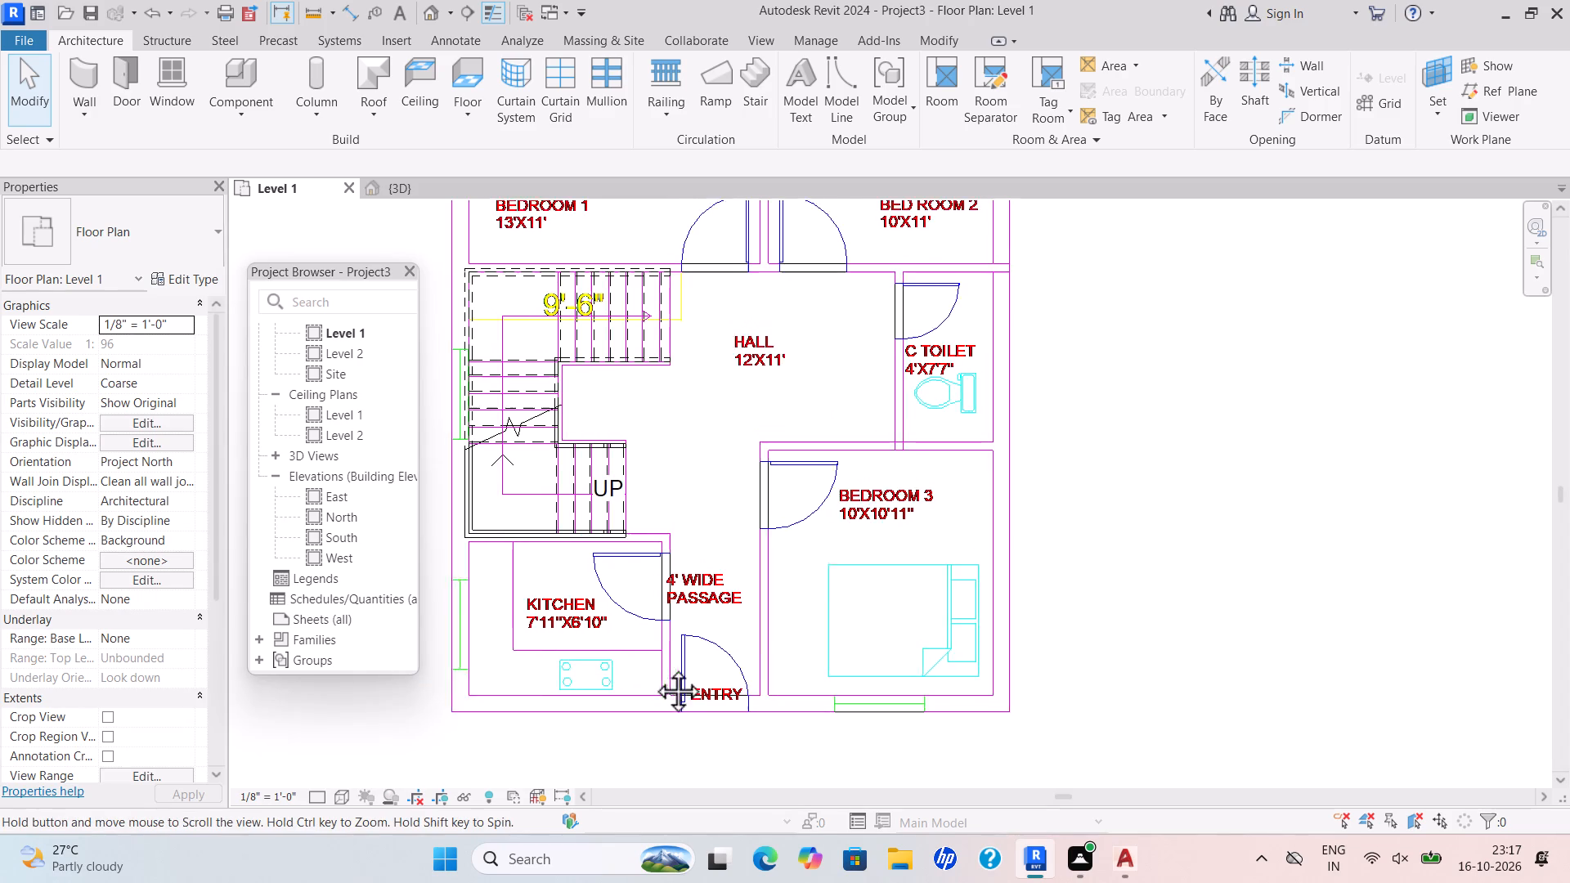
{"action": "middle_click_drag", "start_coordinate": [653, 666], "coordinate": [706, 669]}
{"action": "scroll", "coordinate": [703, 669], "scroll_direction": "down", "scroll_amount": 1}
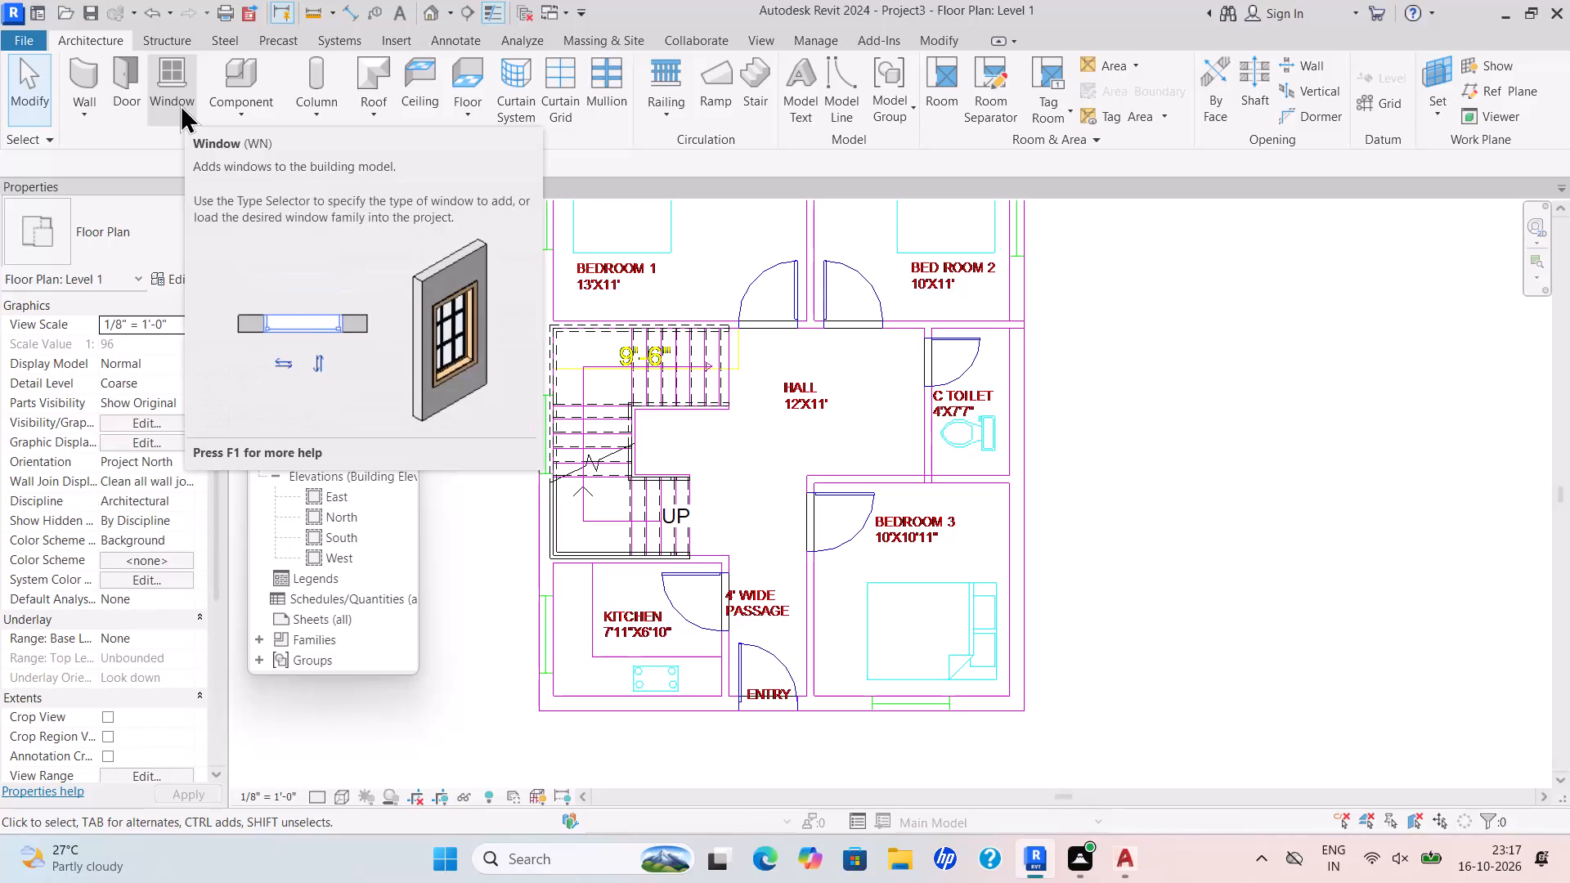
{"action": "left_click", "coordinate": [180, 104]}
{"action": "left_click", "coordinate": [208, 226]}
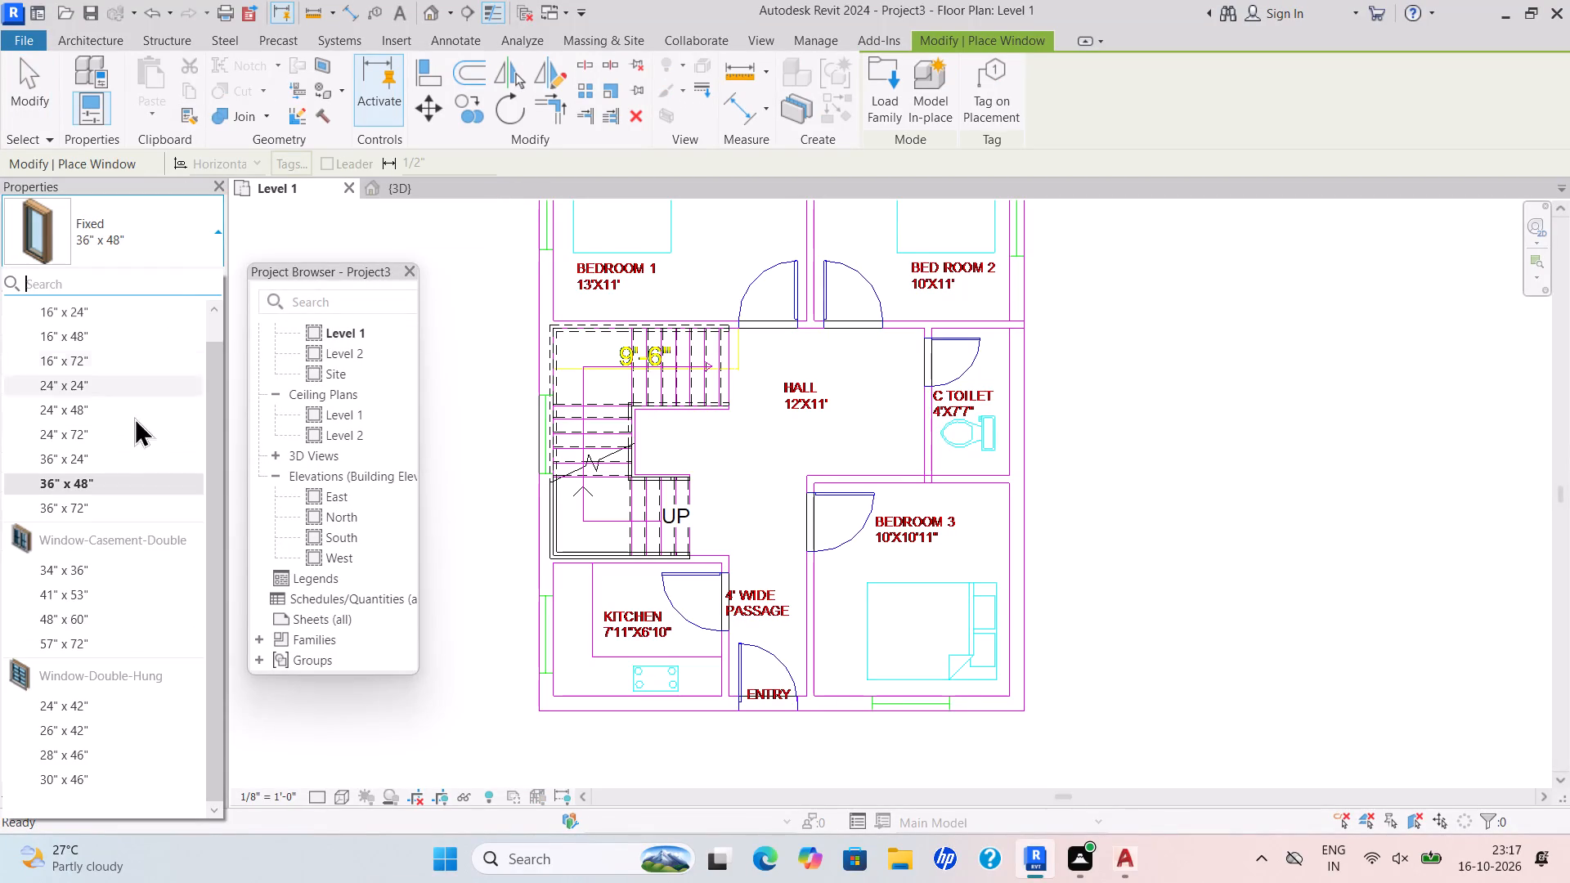
{"action": "left_click", "coordinate": [76, 641]}
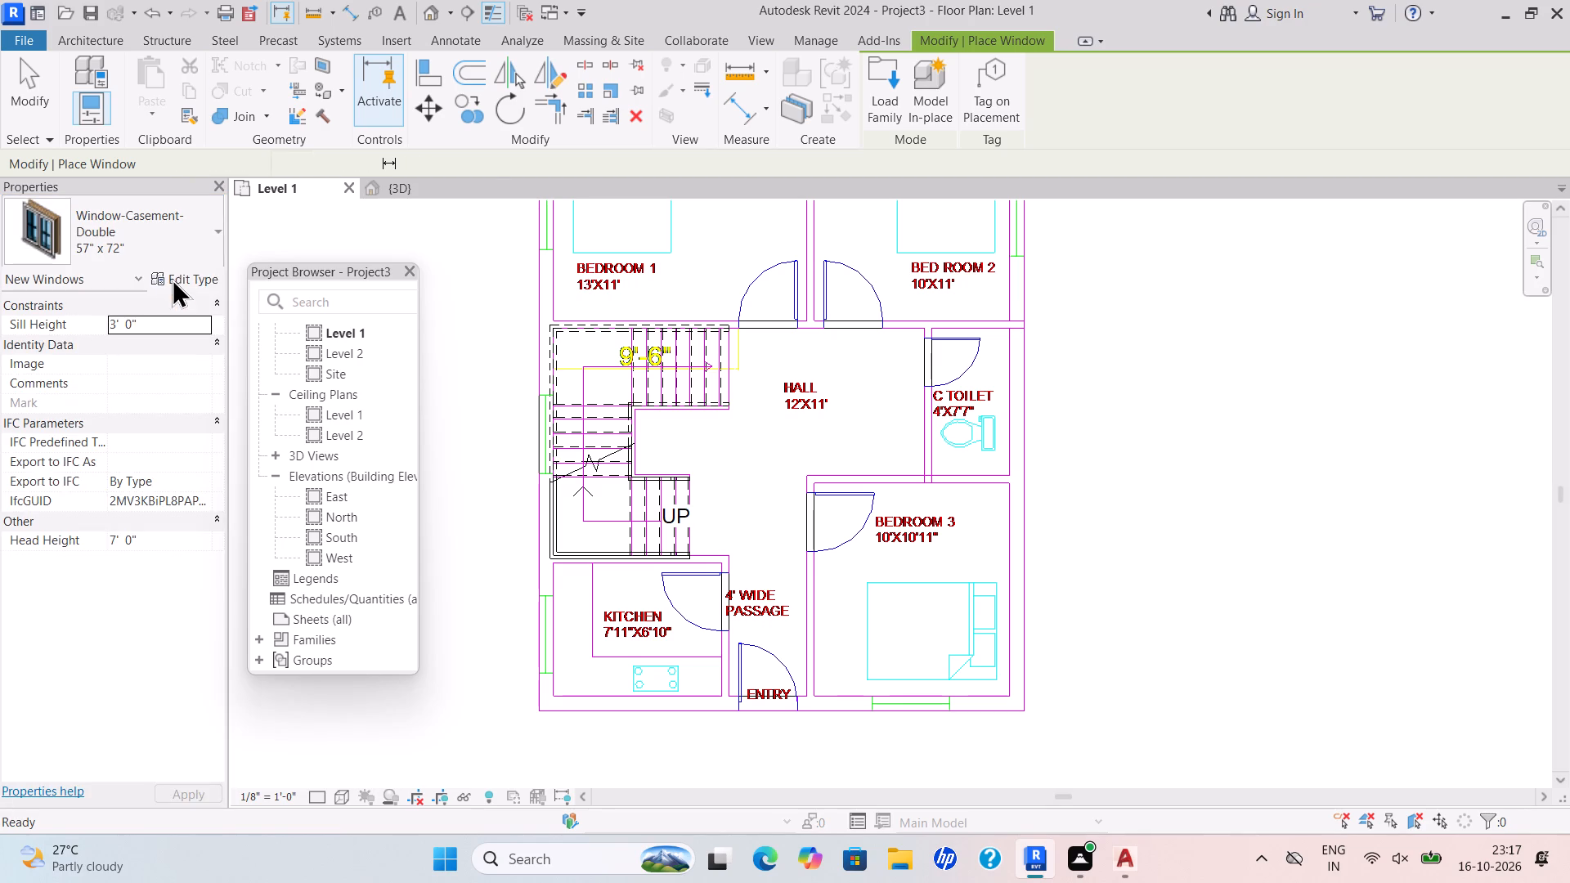
{"action": "left_click", "coordinate": [171, 280]}
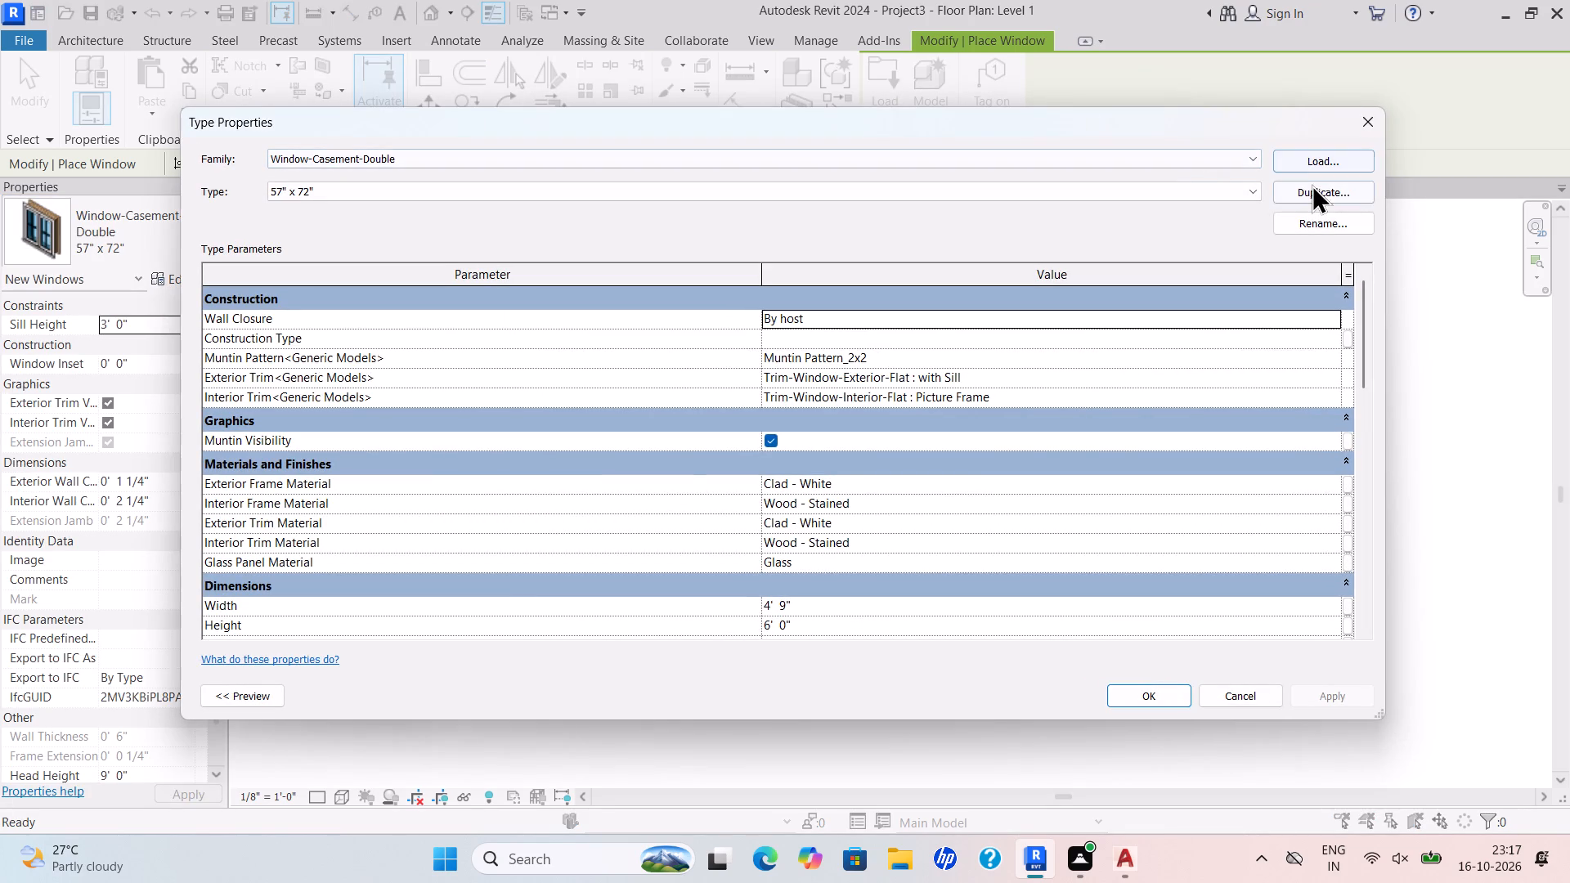
{"action": "left_click", "coordinate": [1312, 189]}
{"action": "key", "text": "BackSpace"}
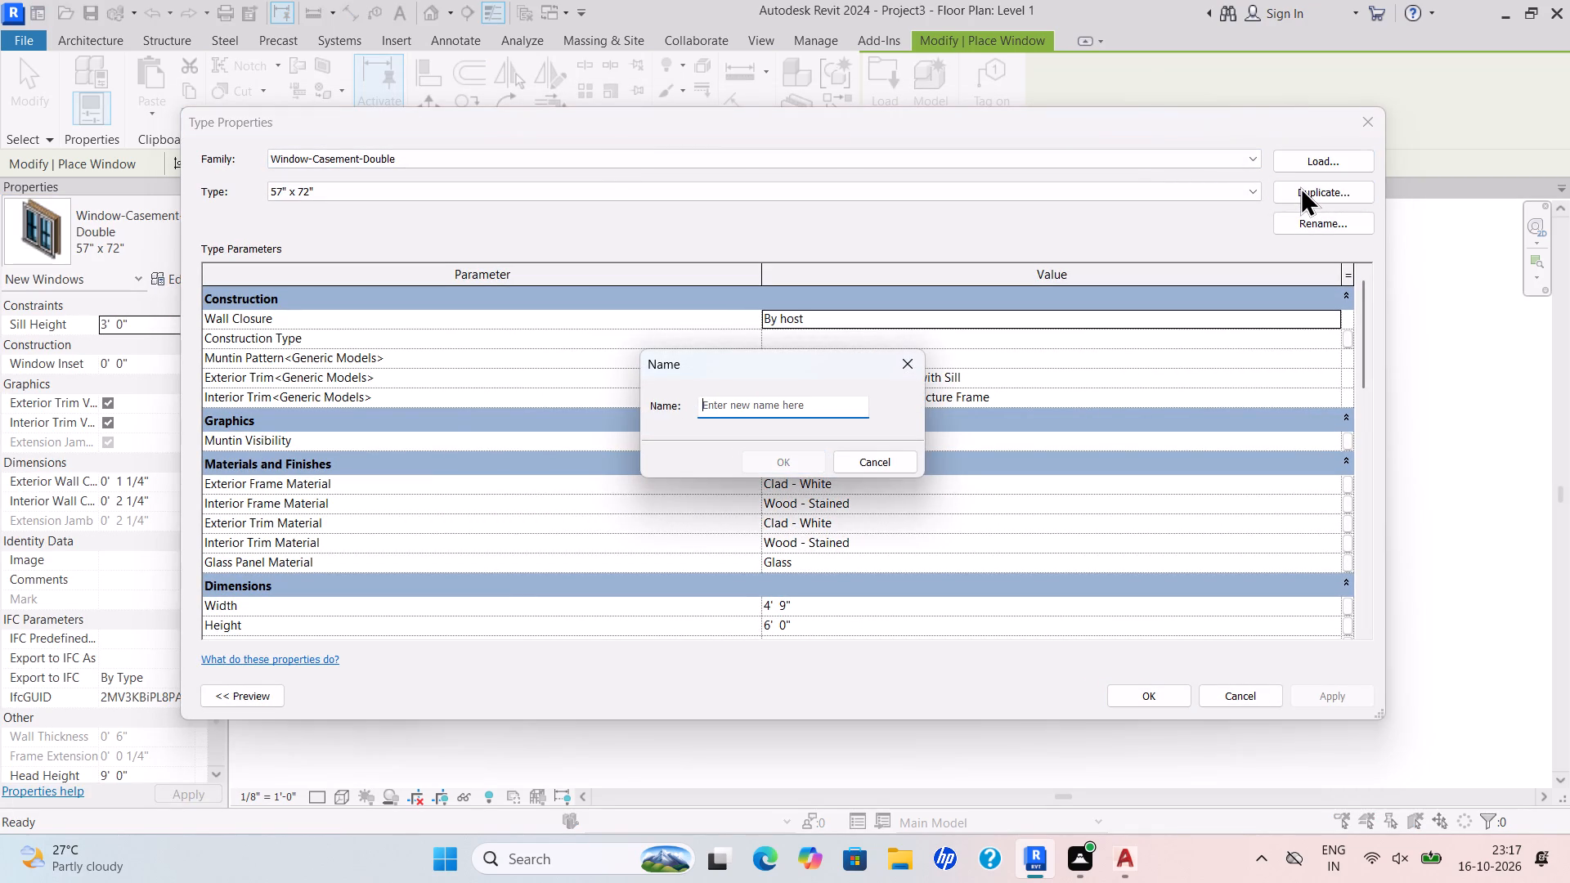
{"action": "type", "text": "wa"}
{"action": "key", "text": "BackSpace"}
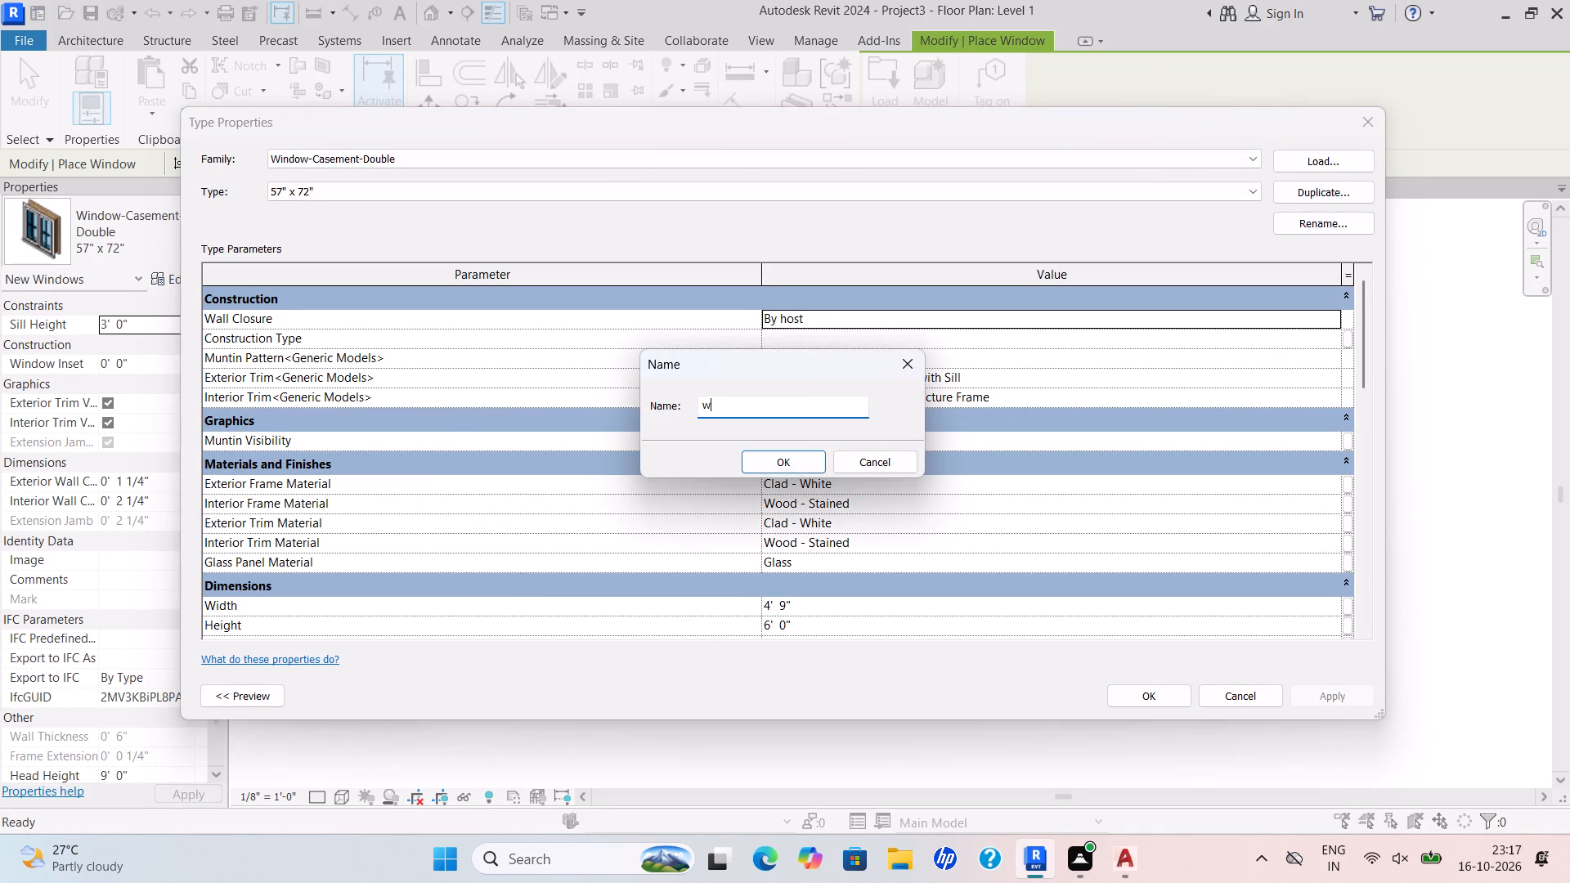
{"action": "type", "text": "in"}
{"action": "key", "text": "space"}
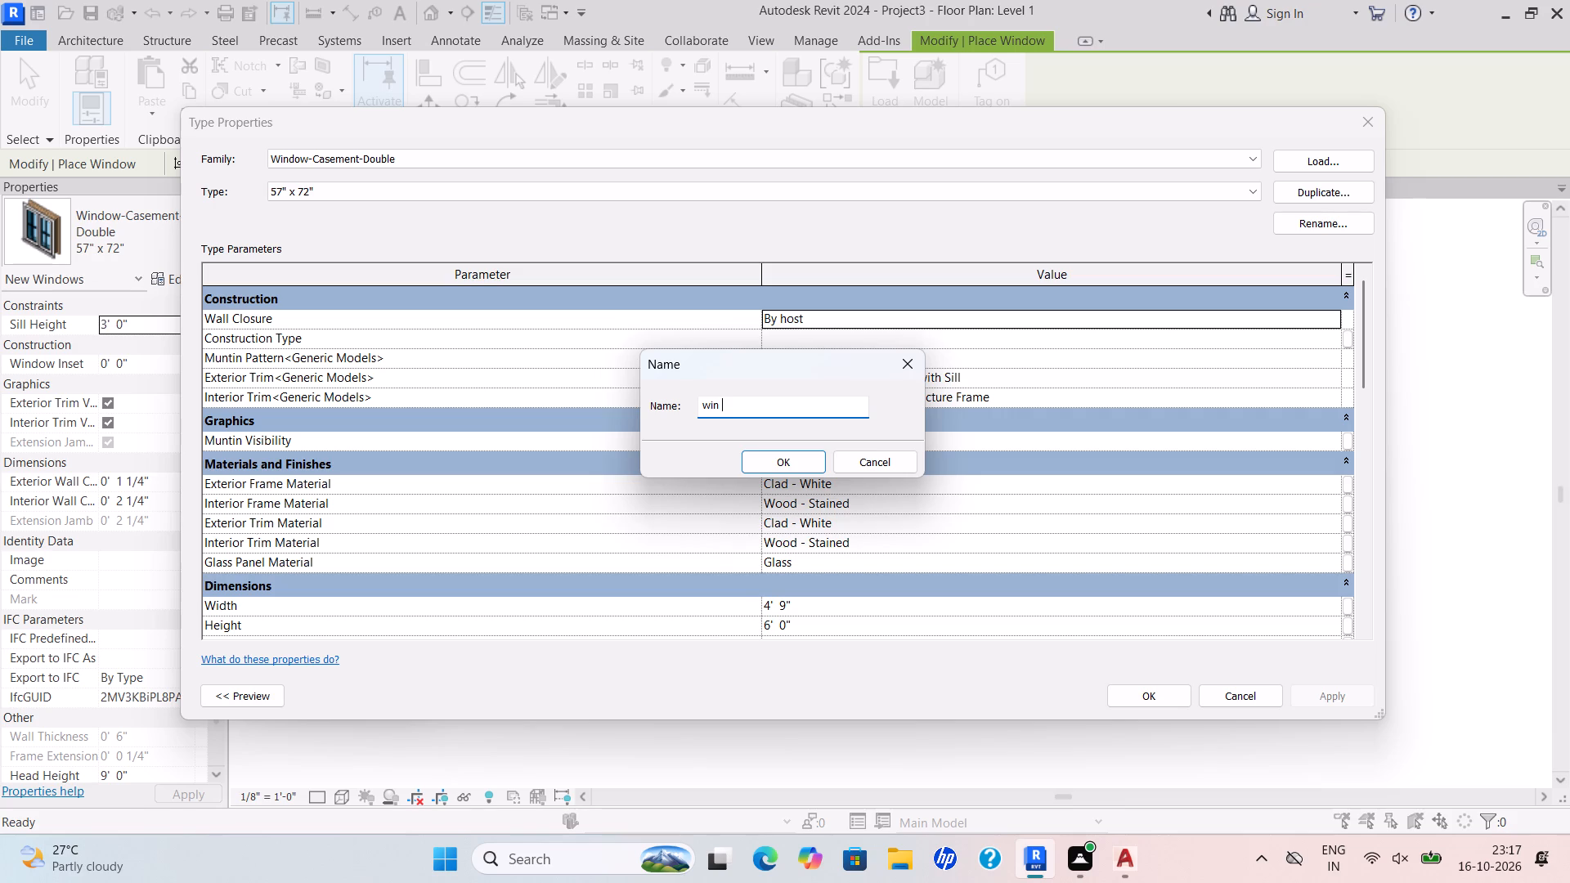
{"action": "type", "text": "6'"}
{"action": "key", "text": "Return"}
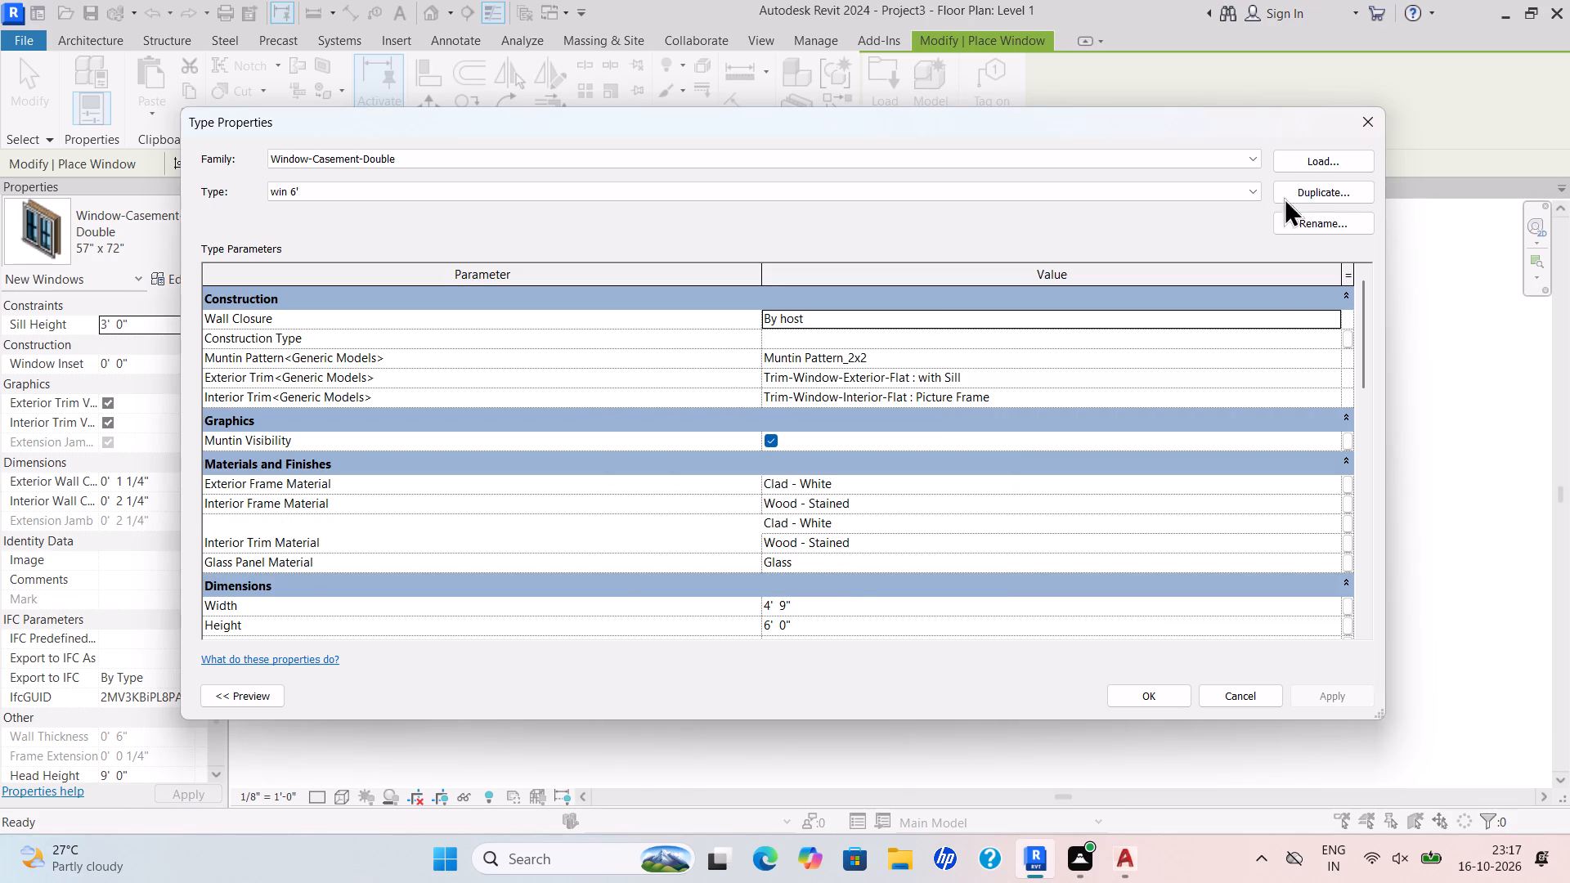
Set the win 6' window type's width to 6' and apply the type changes.
{"action": "left_click_drag", "start_coordinate": [808, 607], "coordinate": [700, 646]}
{"action": "key", "text": "BackSpace"}
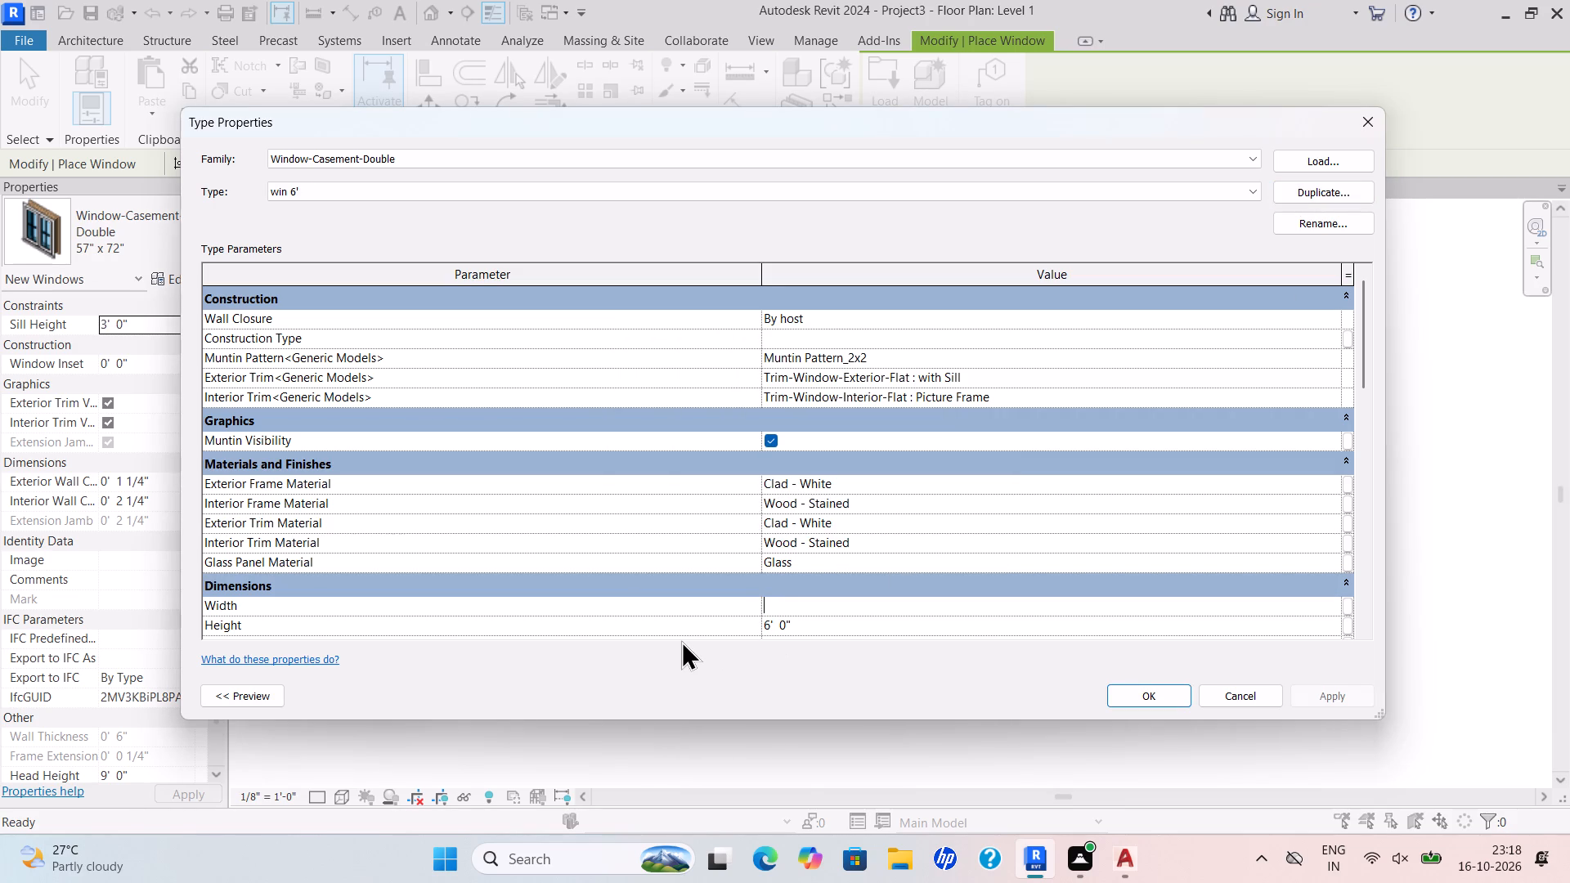
{"action": "type", "text": "6'"}
{"action": "key", "text": "Return"}
{"action": "left_click", "coordinate": [1334, 696]}
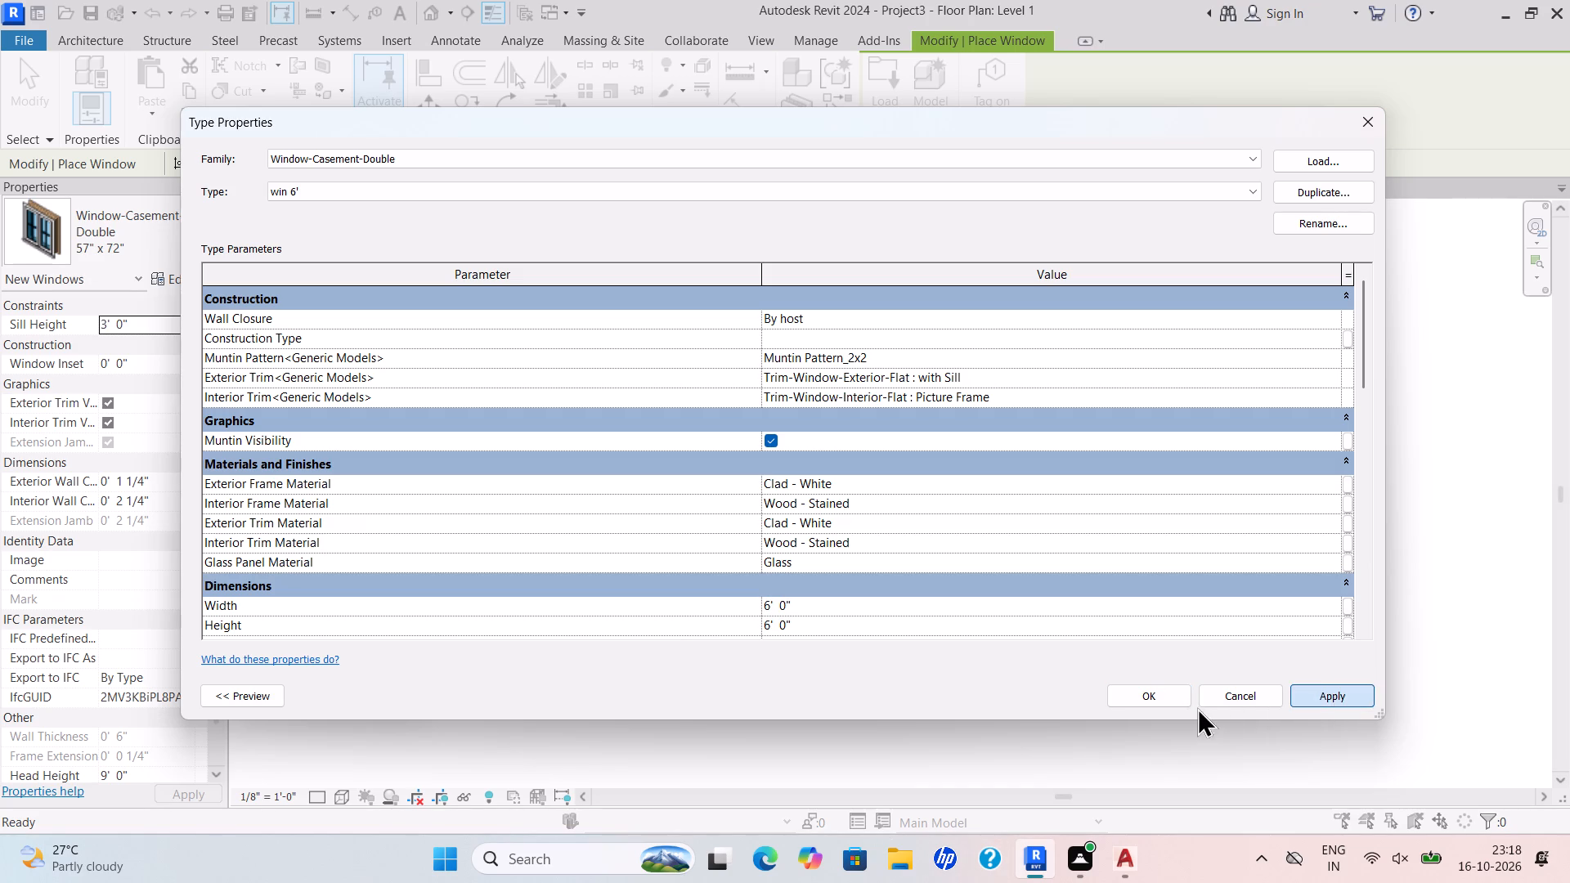
{"action": "left_click", "coordinate": [1154, 686]}
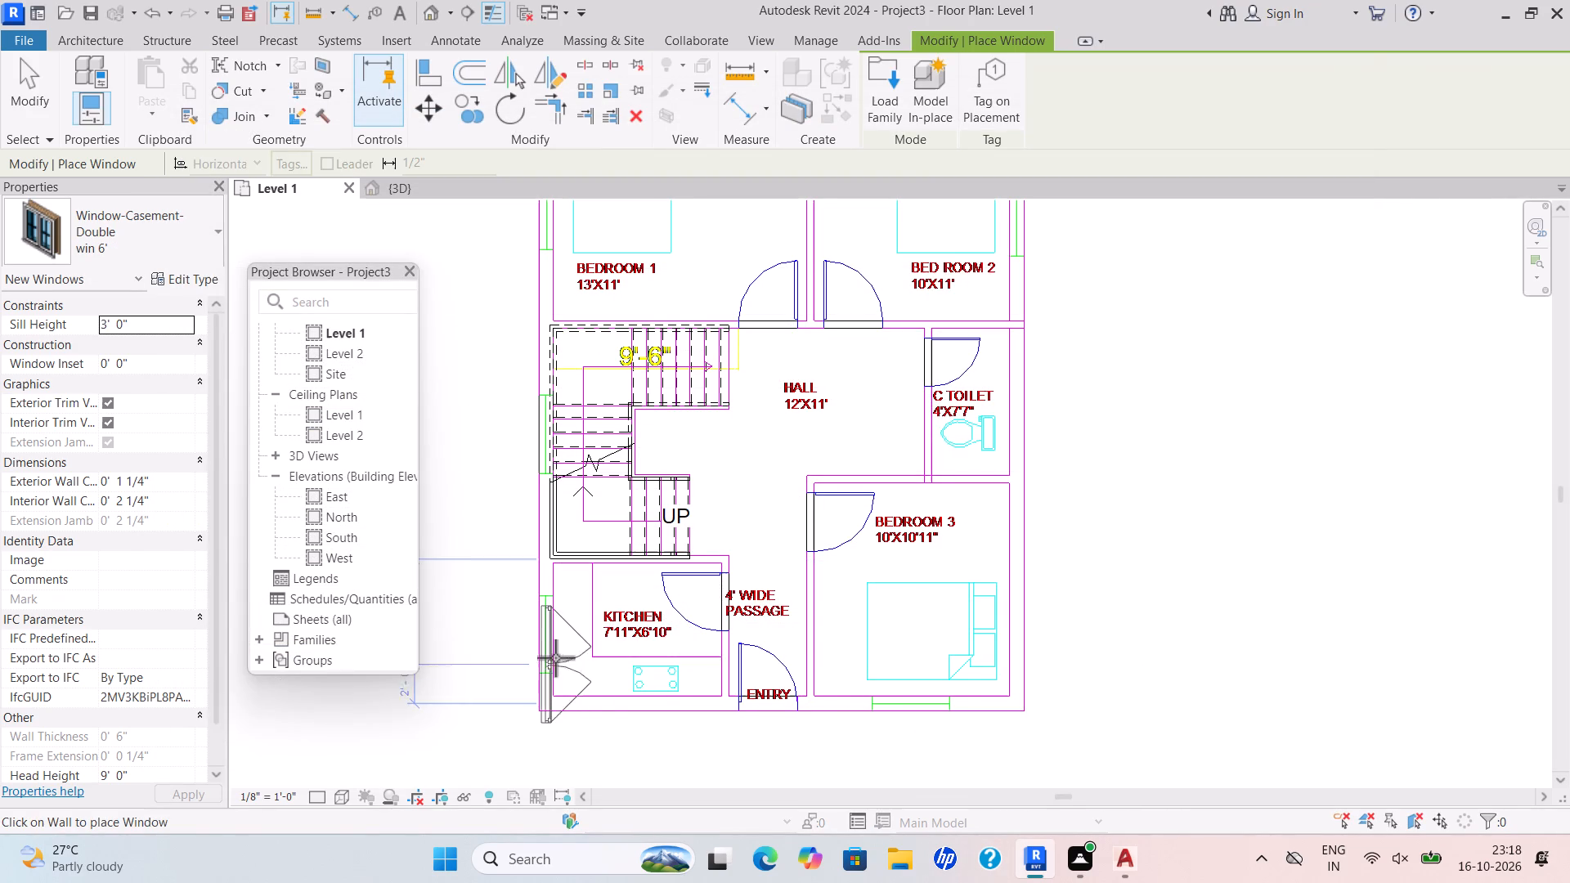
Place win 6' windows in the exterior wall at the openings marked beside the kitchen and the stair.
{"action": "scroll", "coordinate": [553, 653], "scroll_direction": "up", "scroll_amount": 2}
{"action": "scroll", "coordinate": [621, 599], "scroll_direction": "down", "scroll_amount": 3}
{"action": "scroll", "coordinate": [573, 620], "scroll_direction": "up", "scroll_amount": 1}
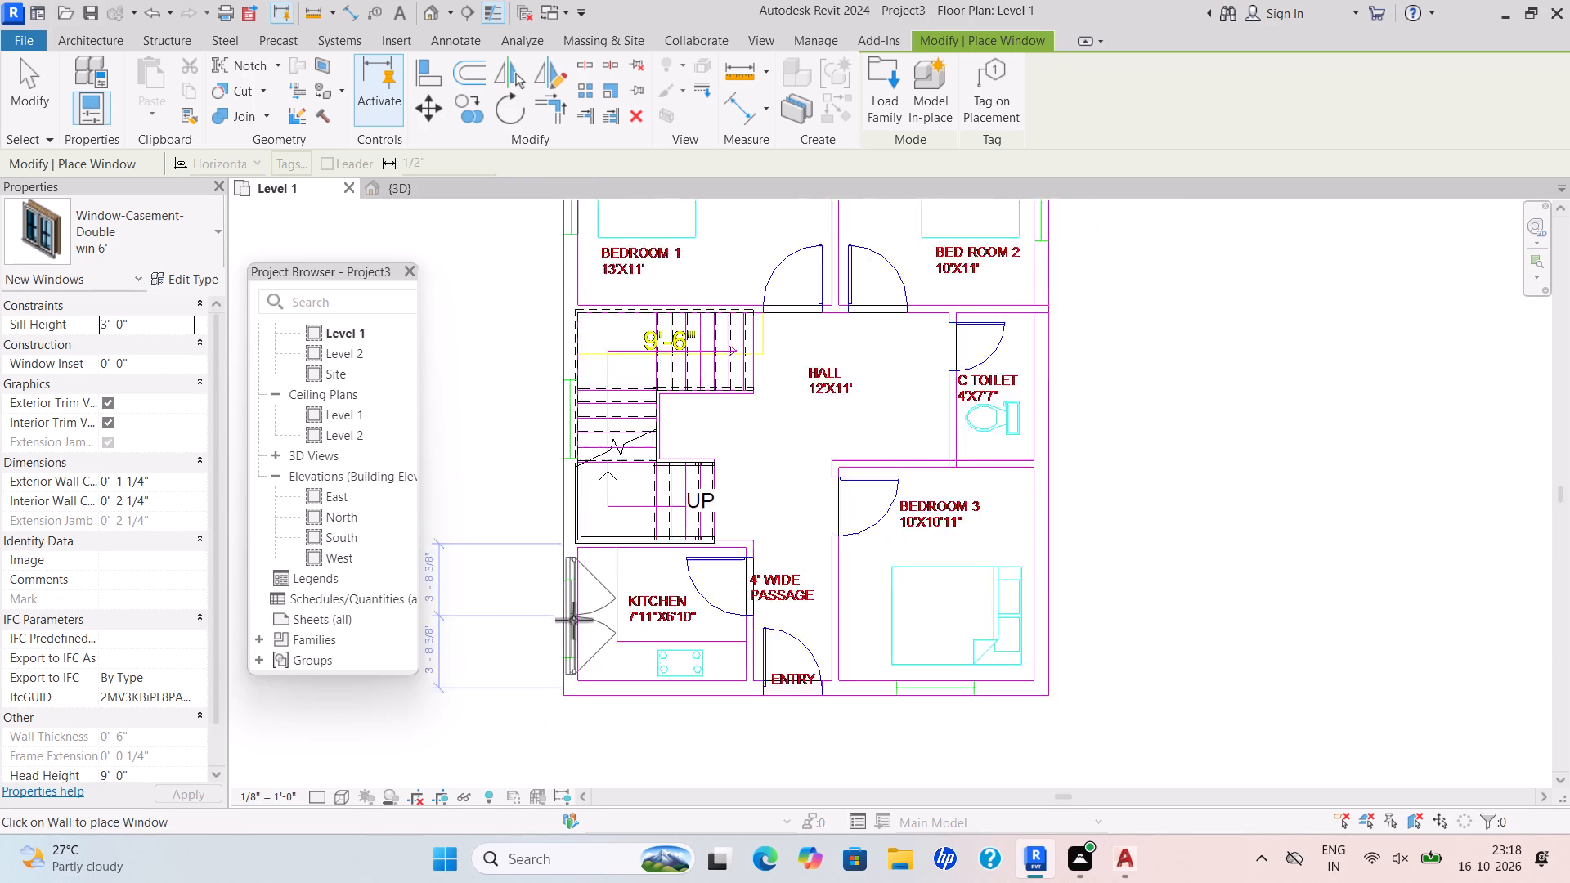
{"action": "scroll", "coordinate": [573, 620], "scroll_direction": "up", "scroll_amount": 2}
{"action": "left_click", "coordinate": [558, 608]}
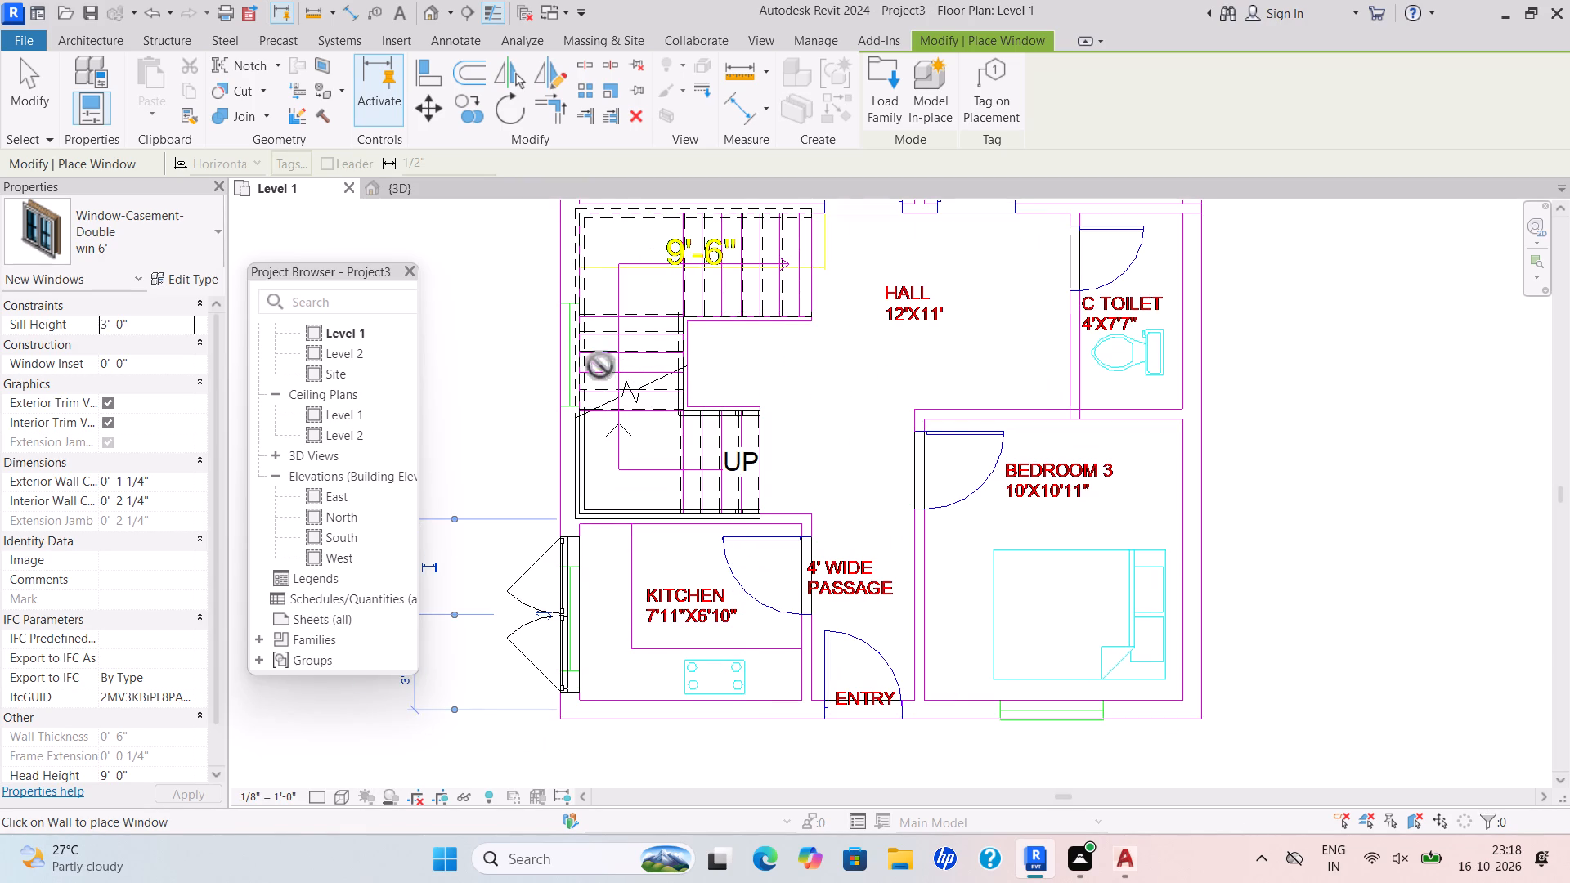
{"action": "scroll", "coordinate": [550, 347], "scroll_direction": "up", "scroll_amount": 4}
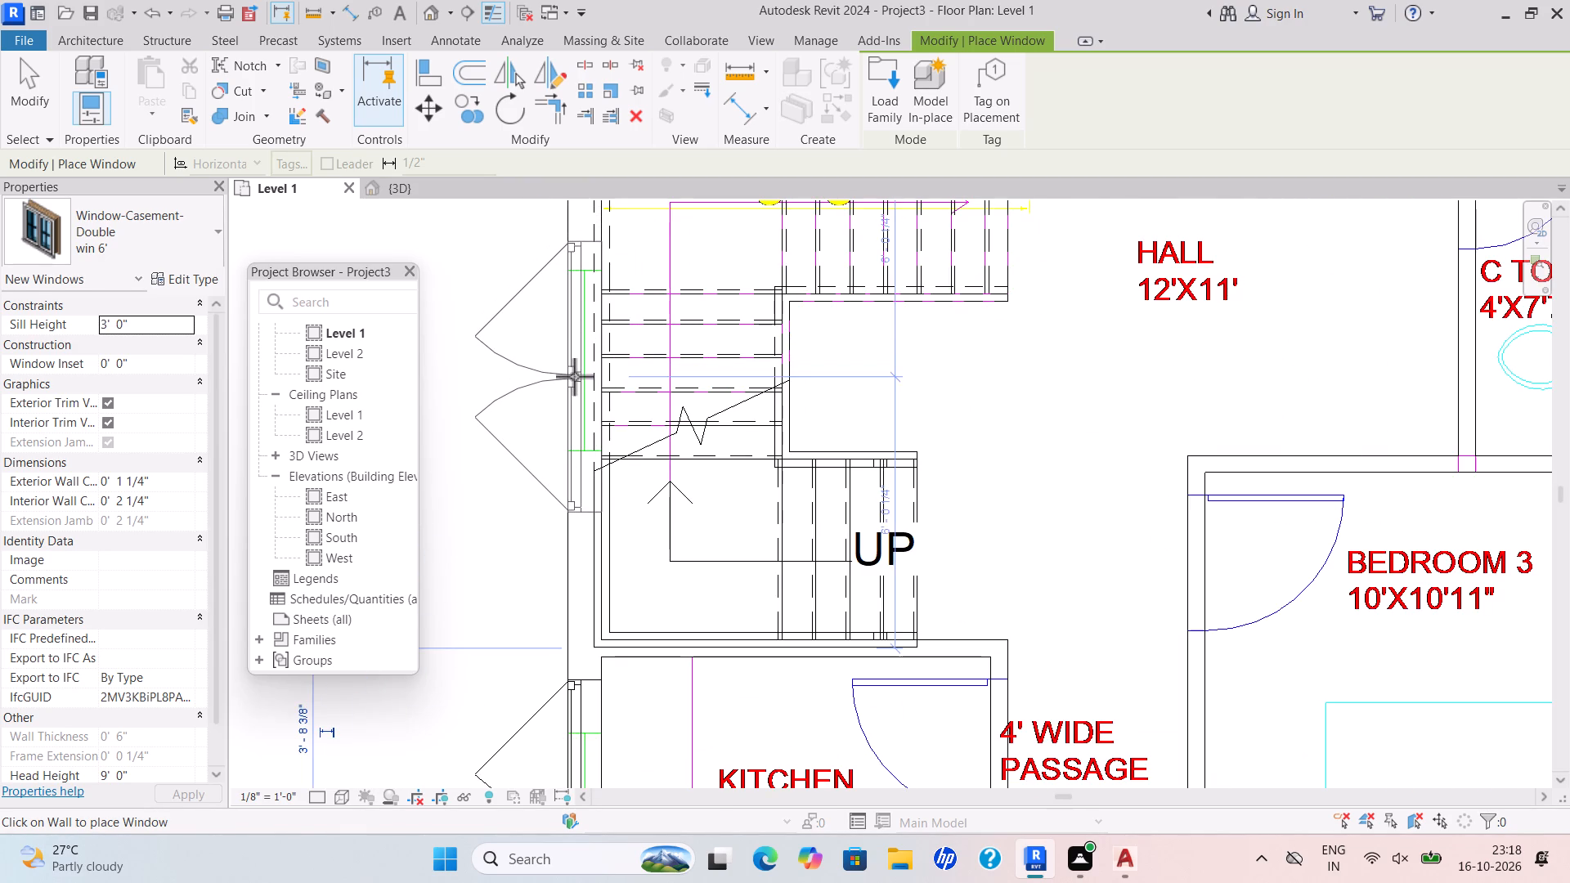
{"action": "left_click", "coordinate": [573, 359]}
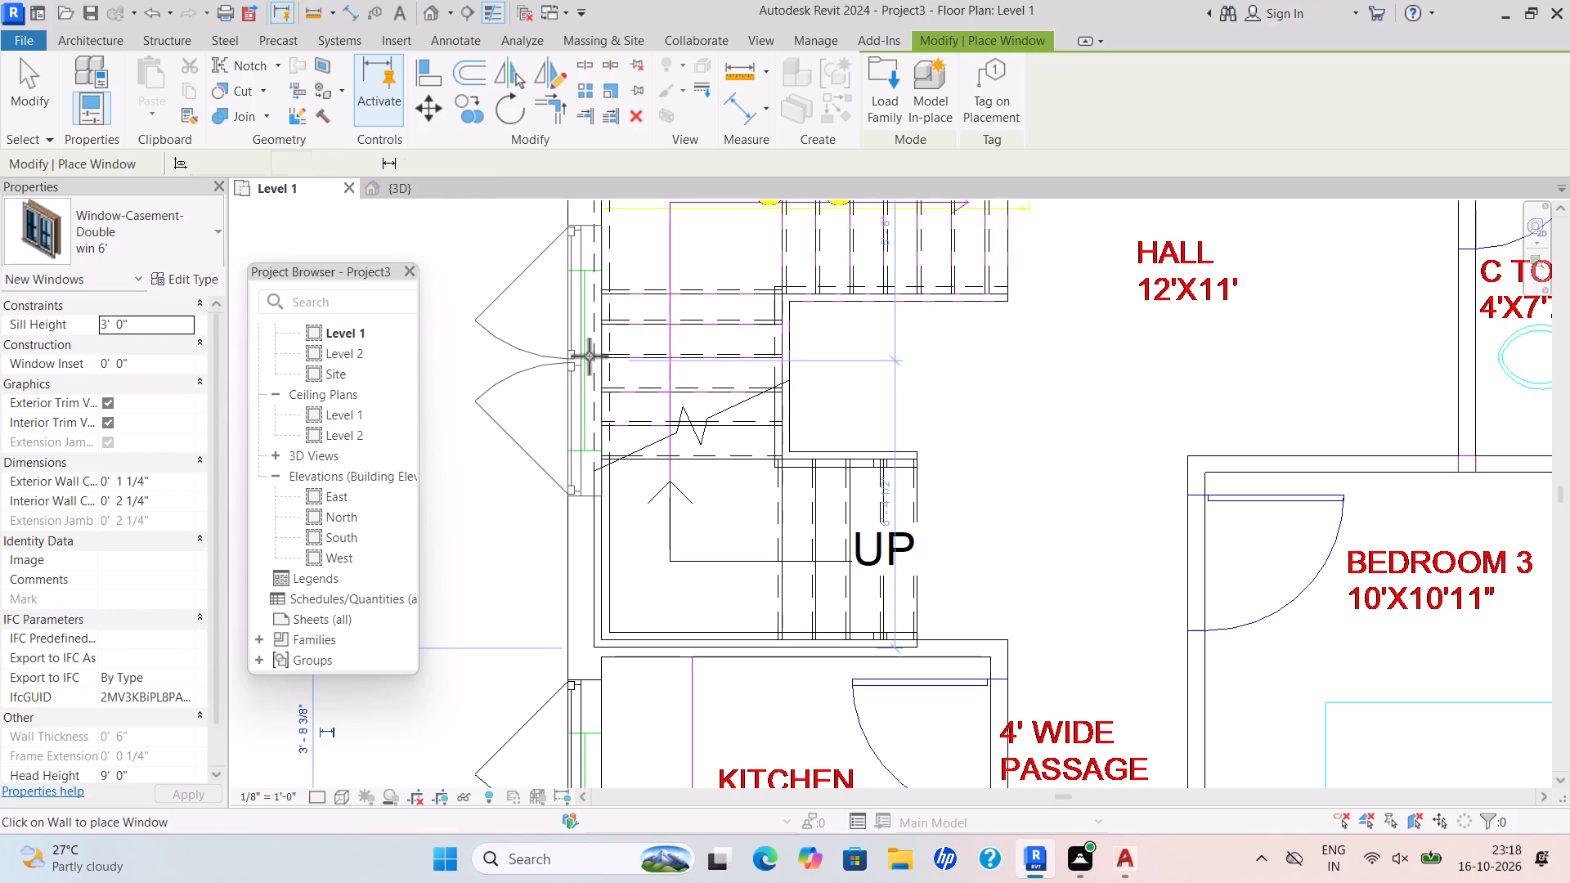
{"action": "scroll", "coordinate": [844, 322], "scroll_direction": "down", "scroll_amount": 5}
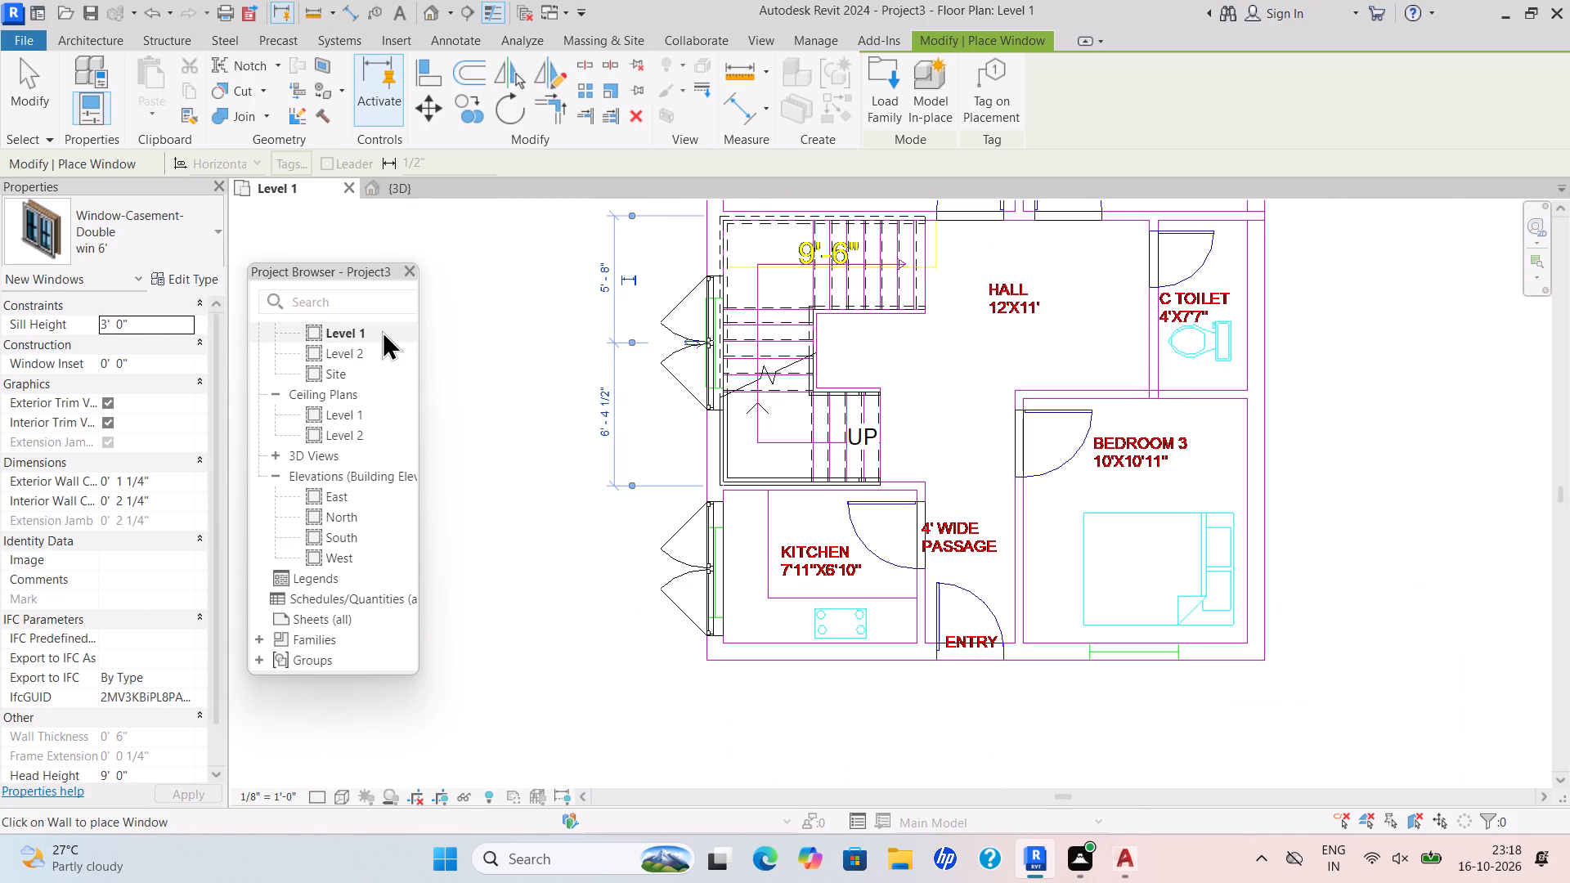
Duplicate the Window-Casement-Double 57" x 72" type as "win 4'".
{"action": "left_click", "coordinate": [221, 231]}
{"action": "scroll", "coordinate": [75, 561], "scroll_direction": "up", "scroll_amount": 1}
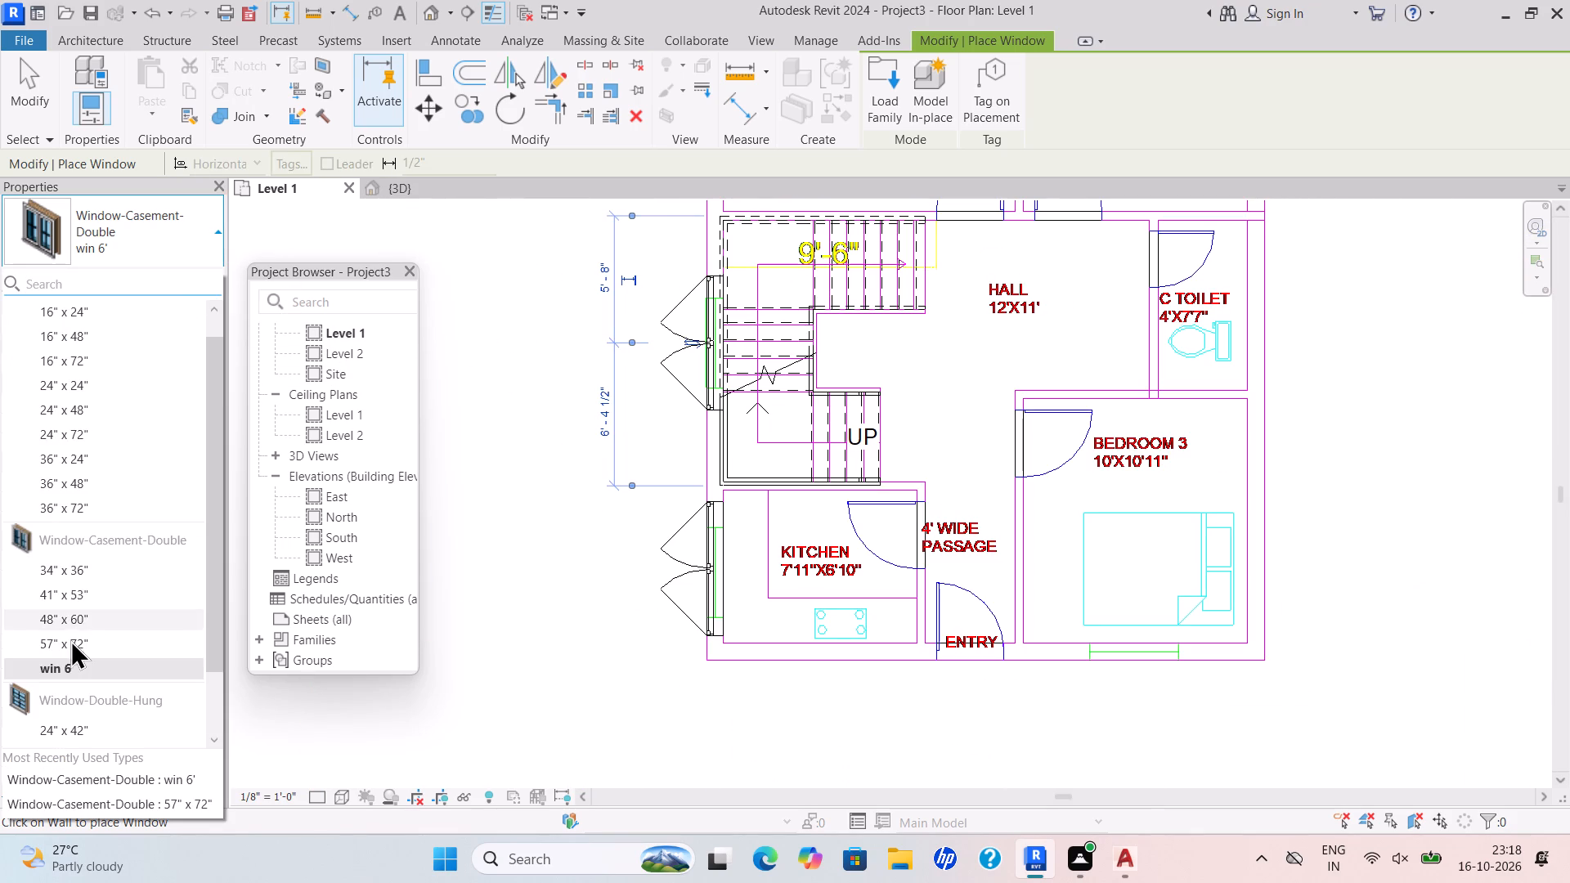
{"action": "left_click", "coordinate": [70, 648]}
{"action": "left_click", "coordinate": [192, 268]}
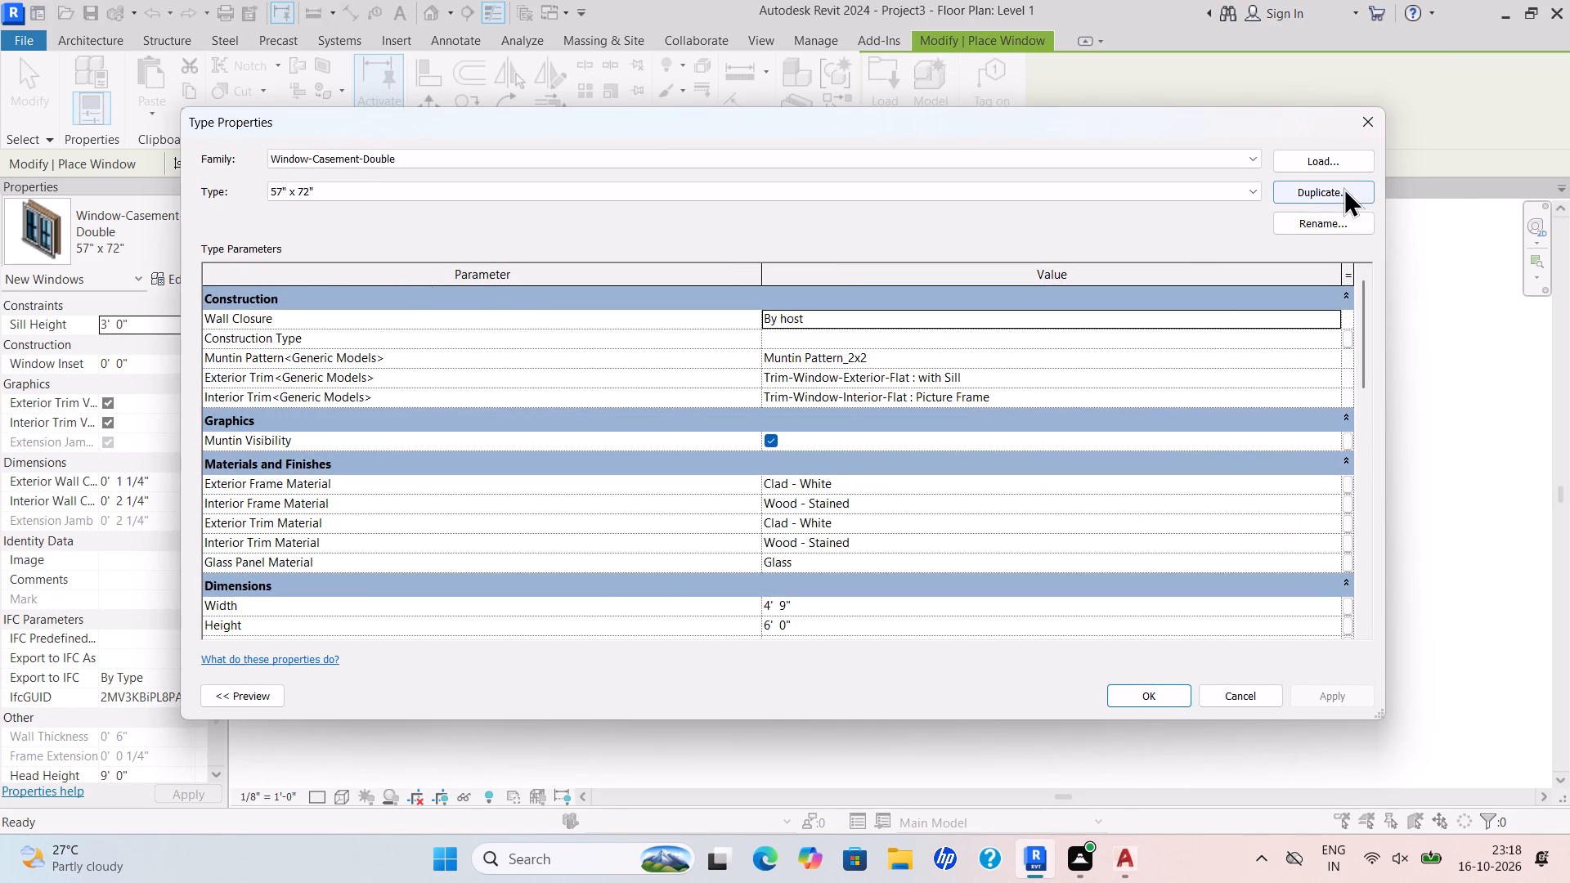
{"action": "left_click", "coordinate": [1343, 187]}
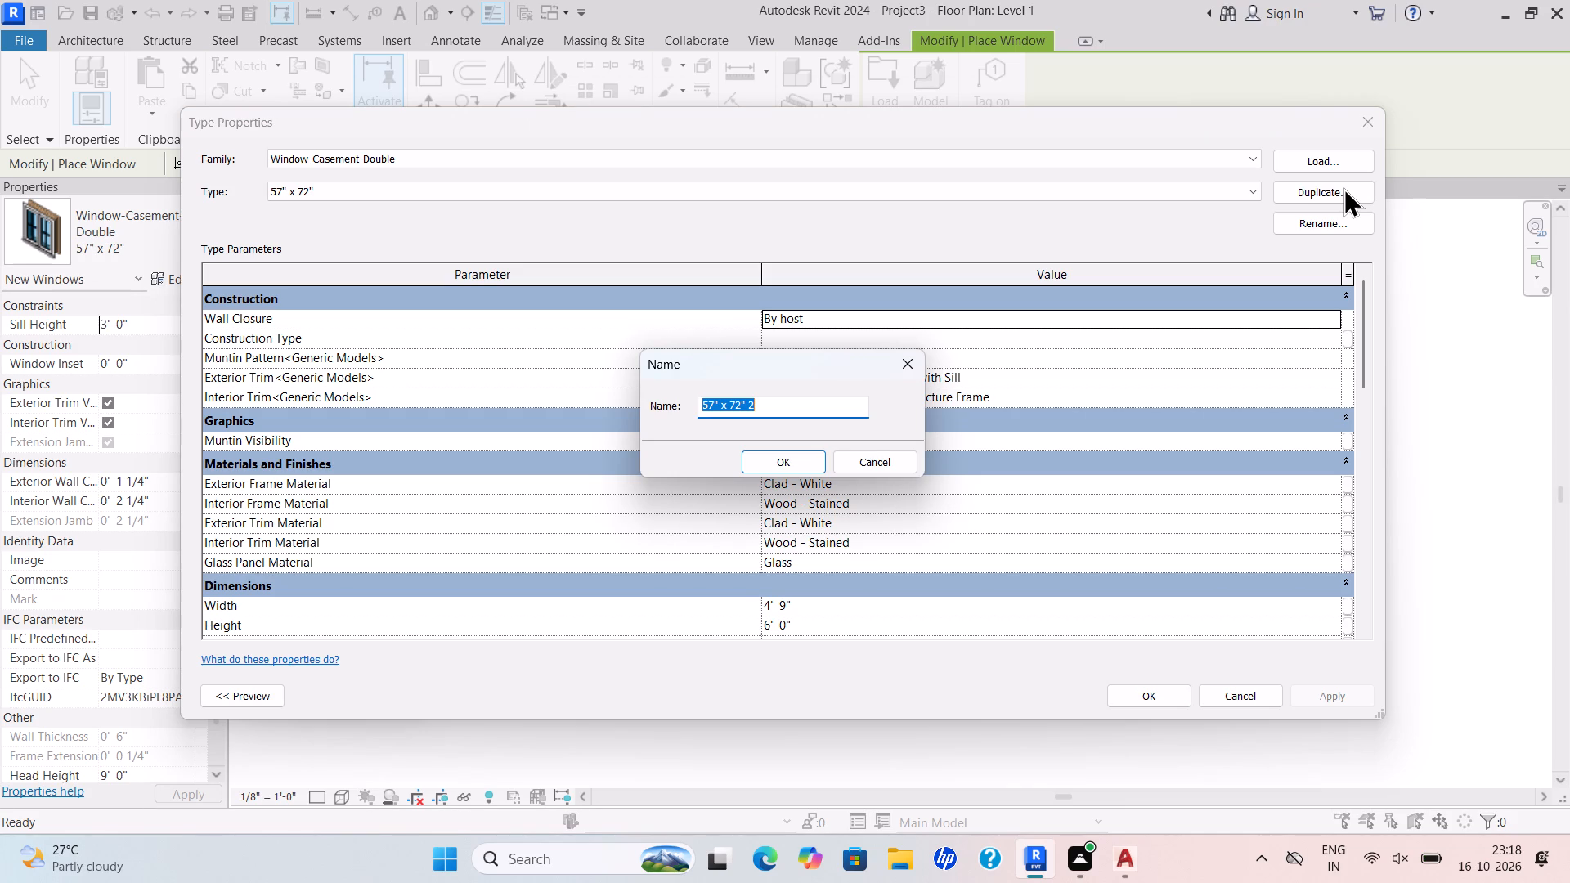
{"action": "key", "text": "BackSpace"}
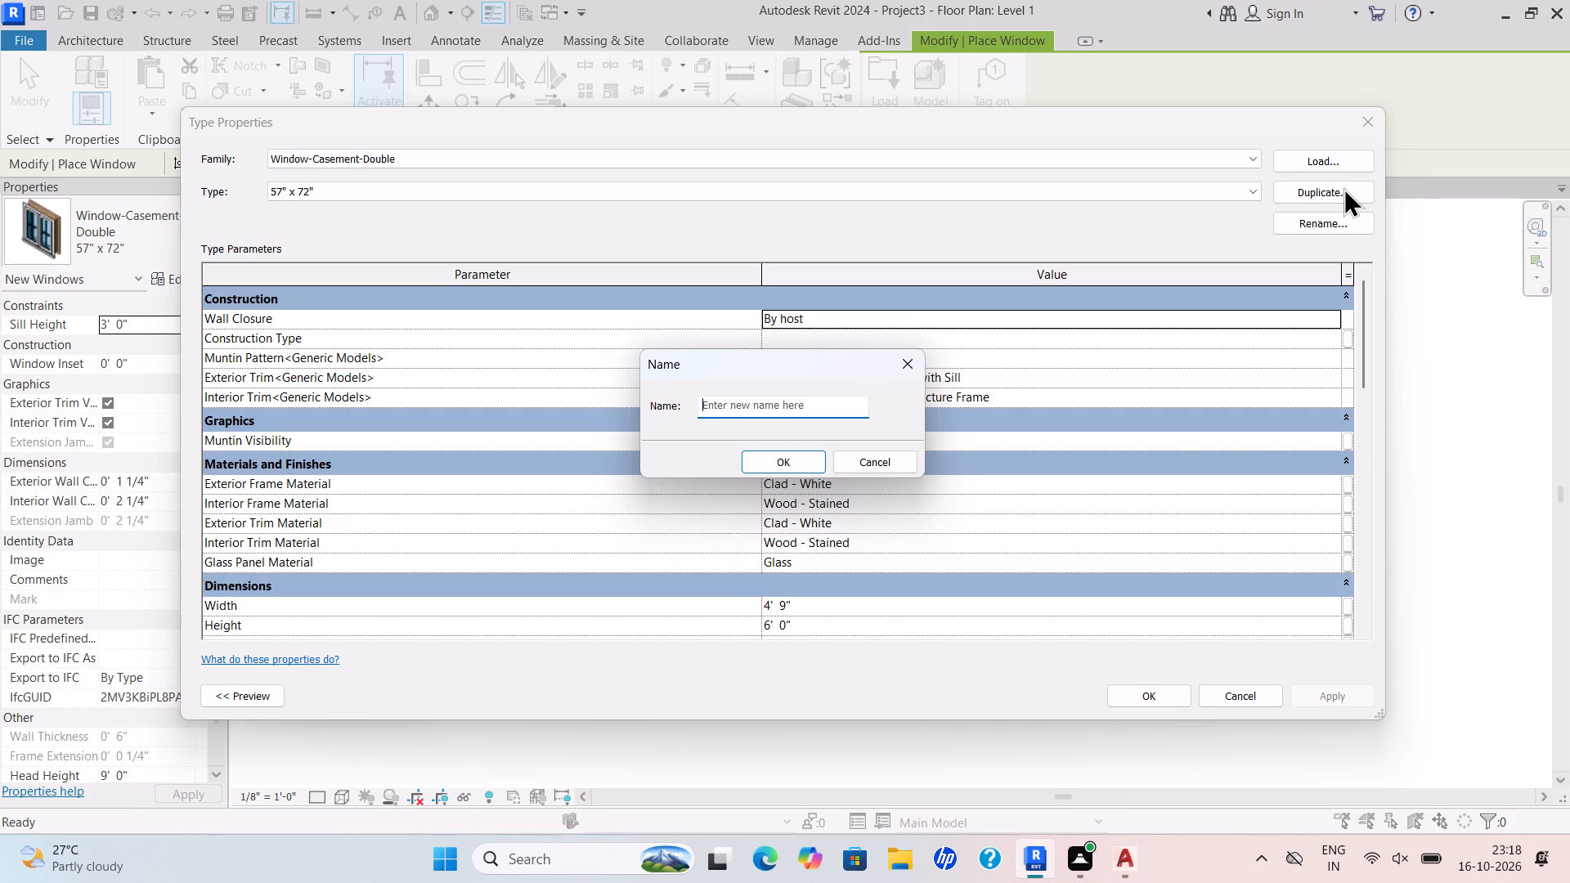
{"action": "type", "text": "win"}
{"action": "key", "text": "space"}
{"action": "type", "text": "4'"}
{"action": "key", "text": "Return"}
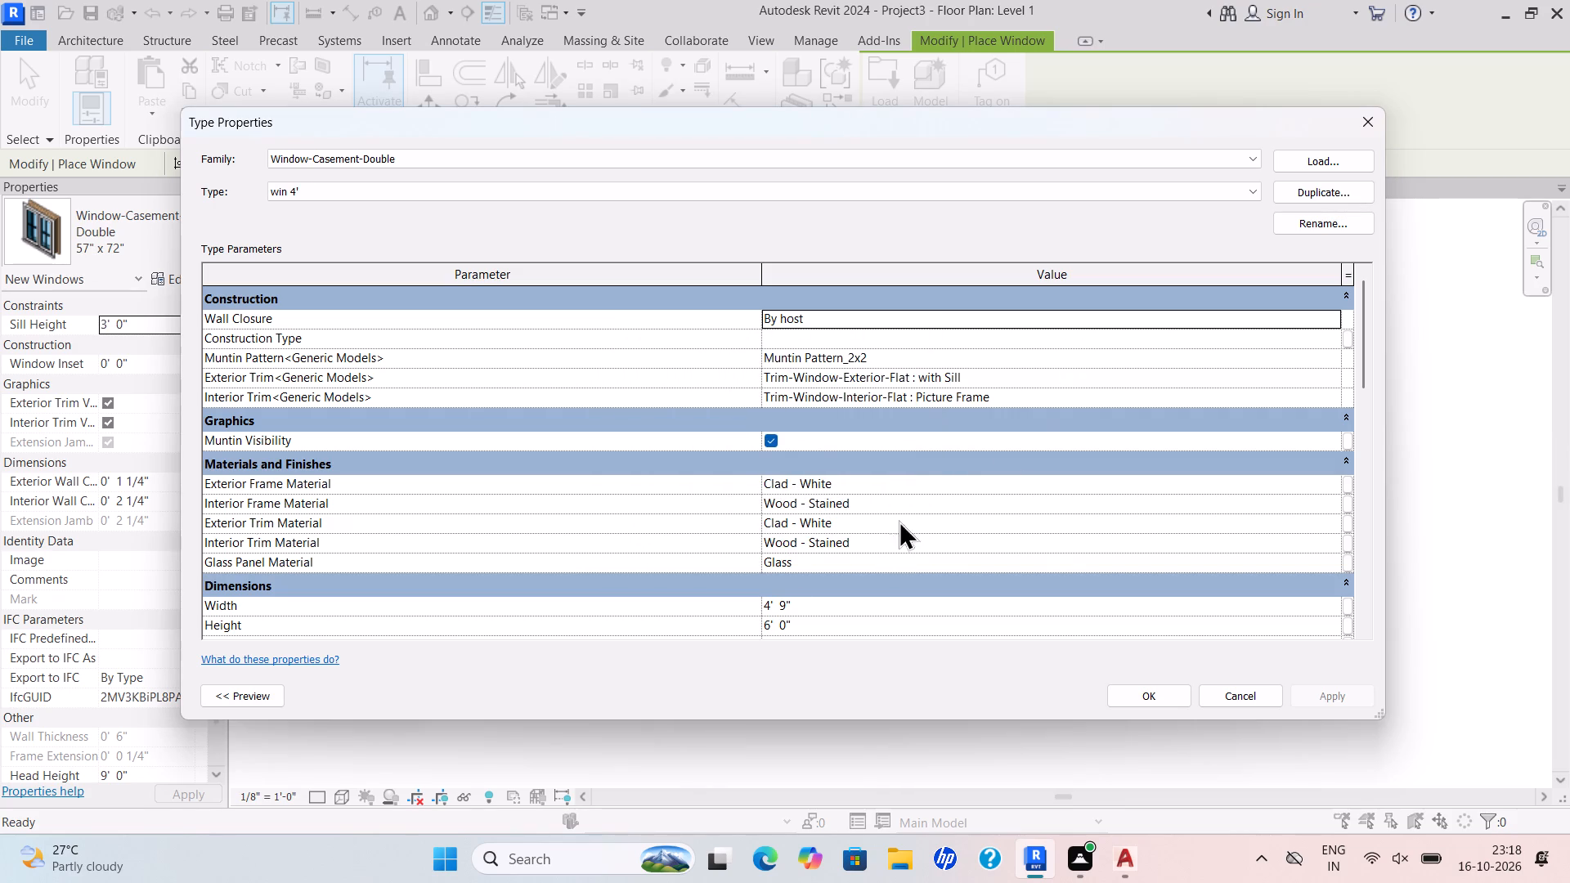
Set the win 4' window type's width to 4' and apply the type changes.
{"action": "left_click_drag", "start_coordinate": [787, 605], "coordinate": [769, 610]}
{"action": "left_click_drag", "start_coordinate": [812, 600], "coordinate": [696, 629]}
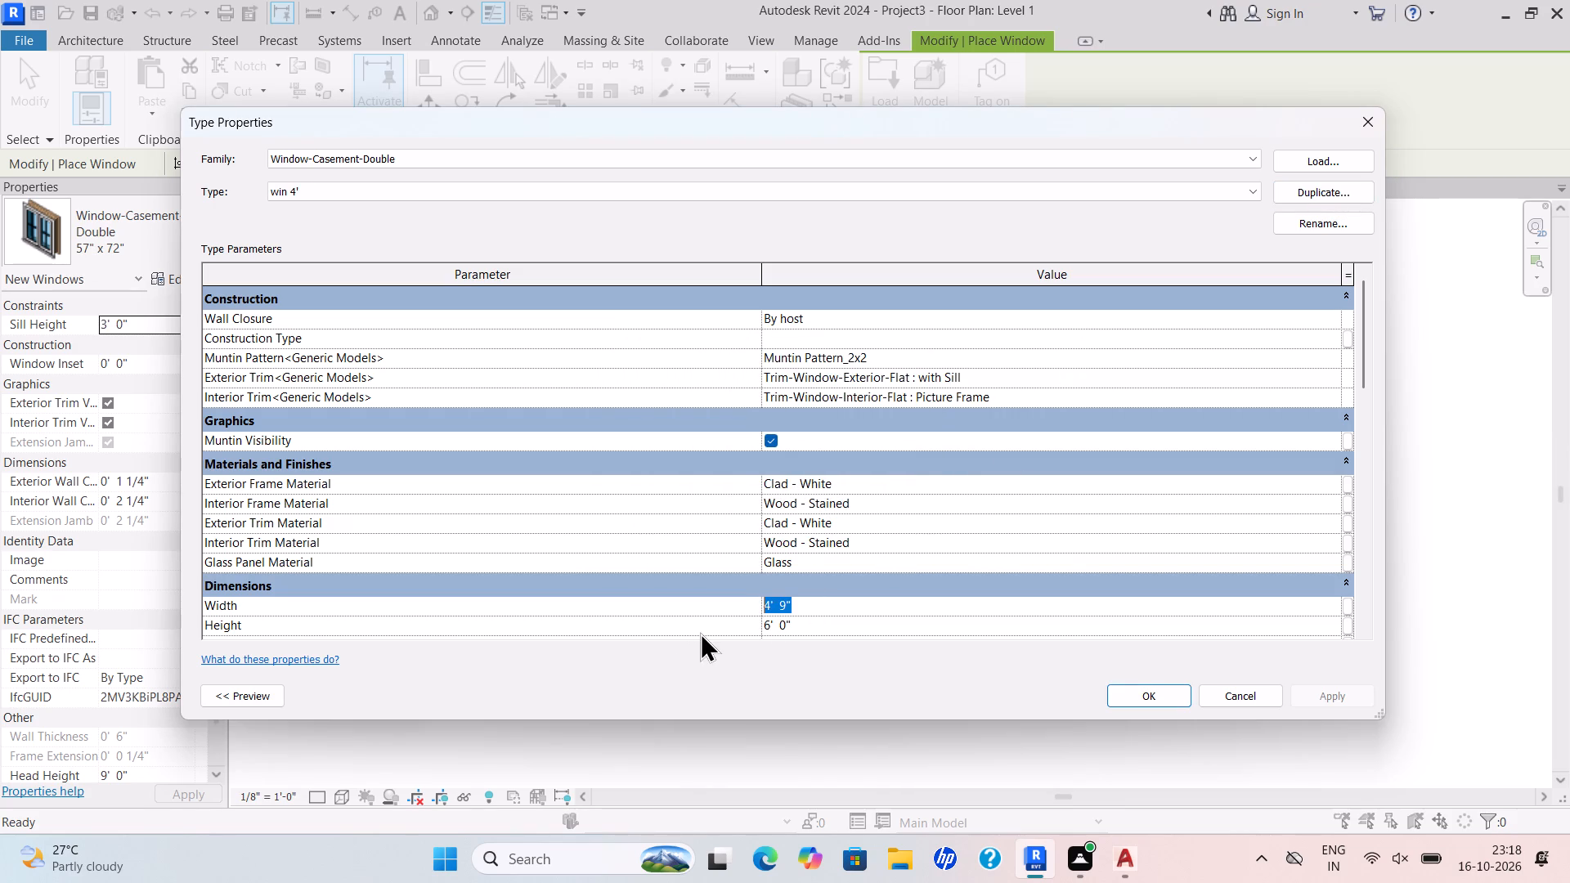
{"action": "key", "text": "BackSpace"}
{"action": "type", "text": "4'"}
{"action": "key", "text": "Return"}
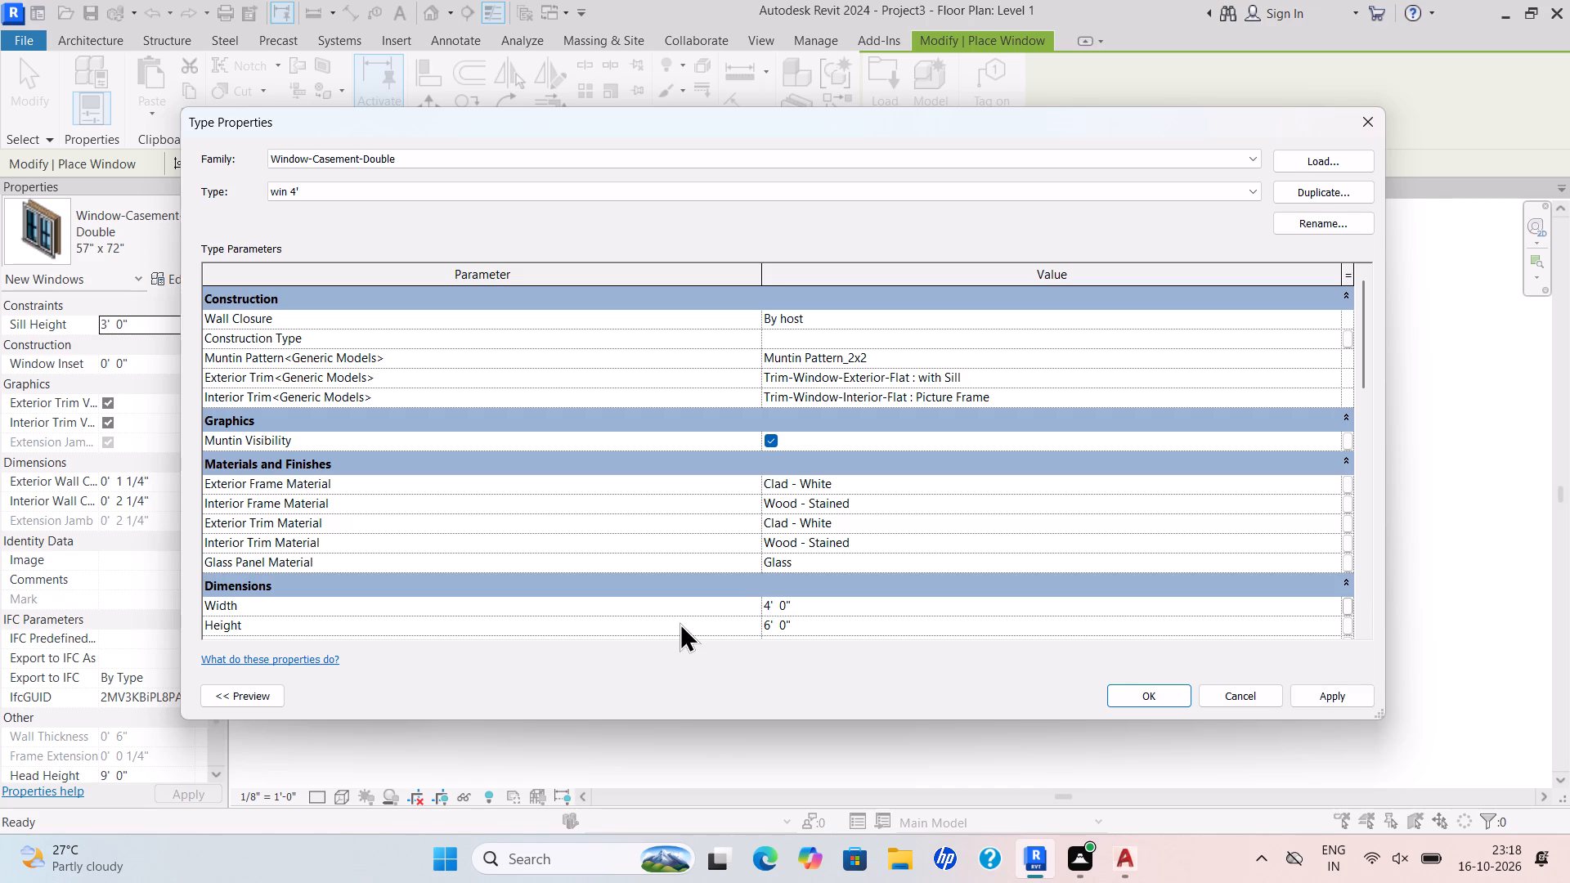
{"action": "left_click", "coordinate": [1344, 695]}
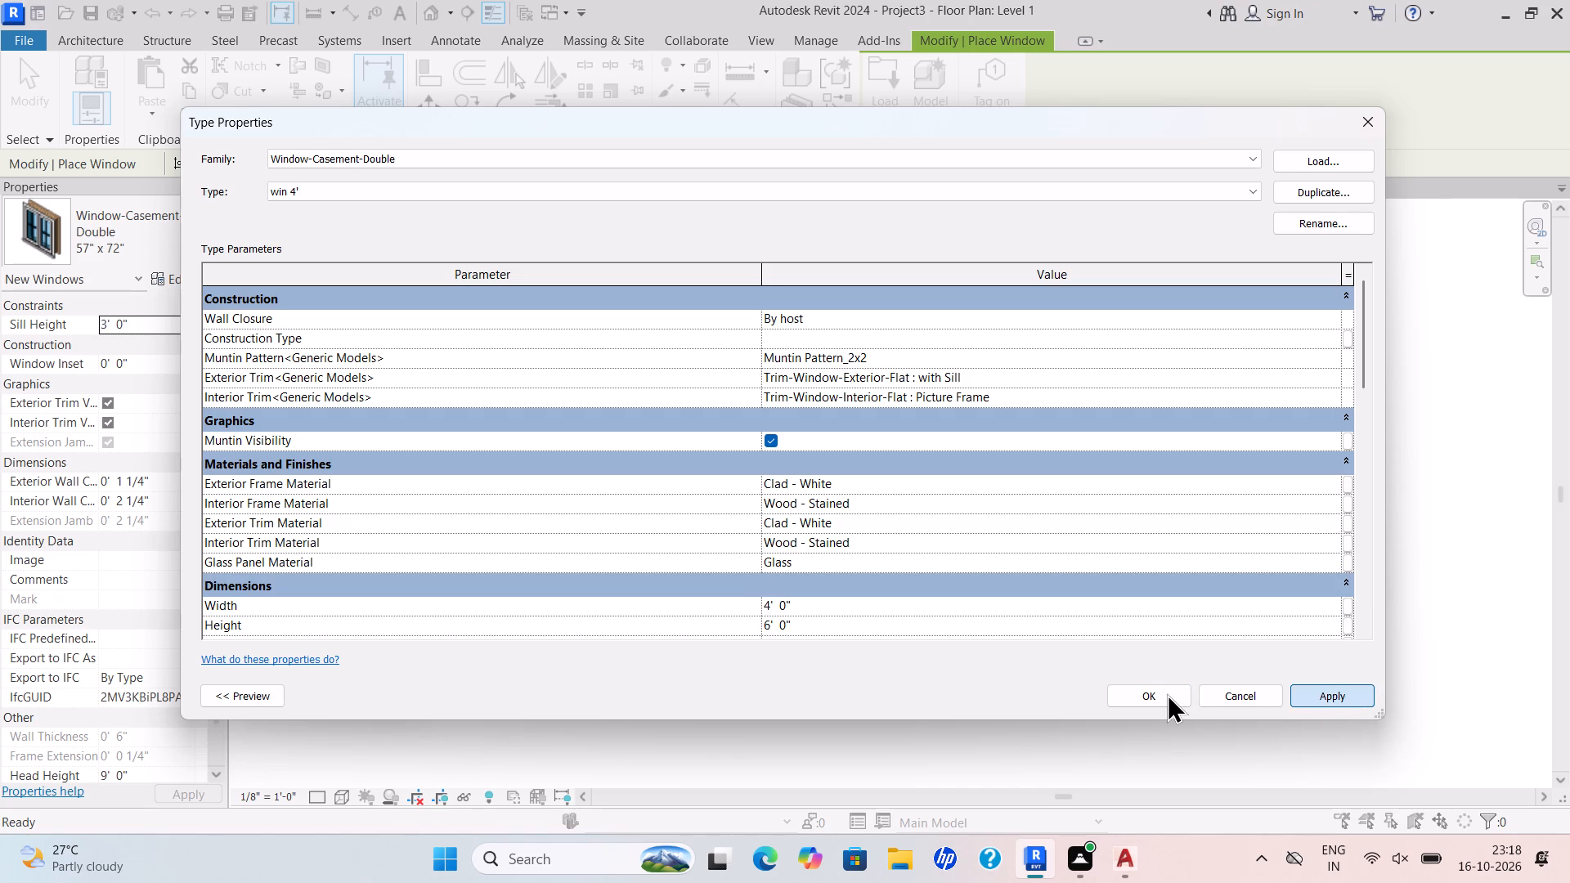
{"action": "left_click", "coordinate": [1167, 693]}
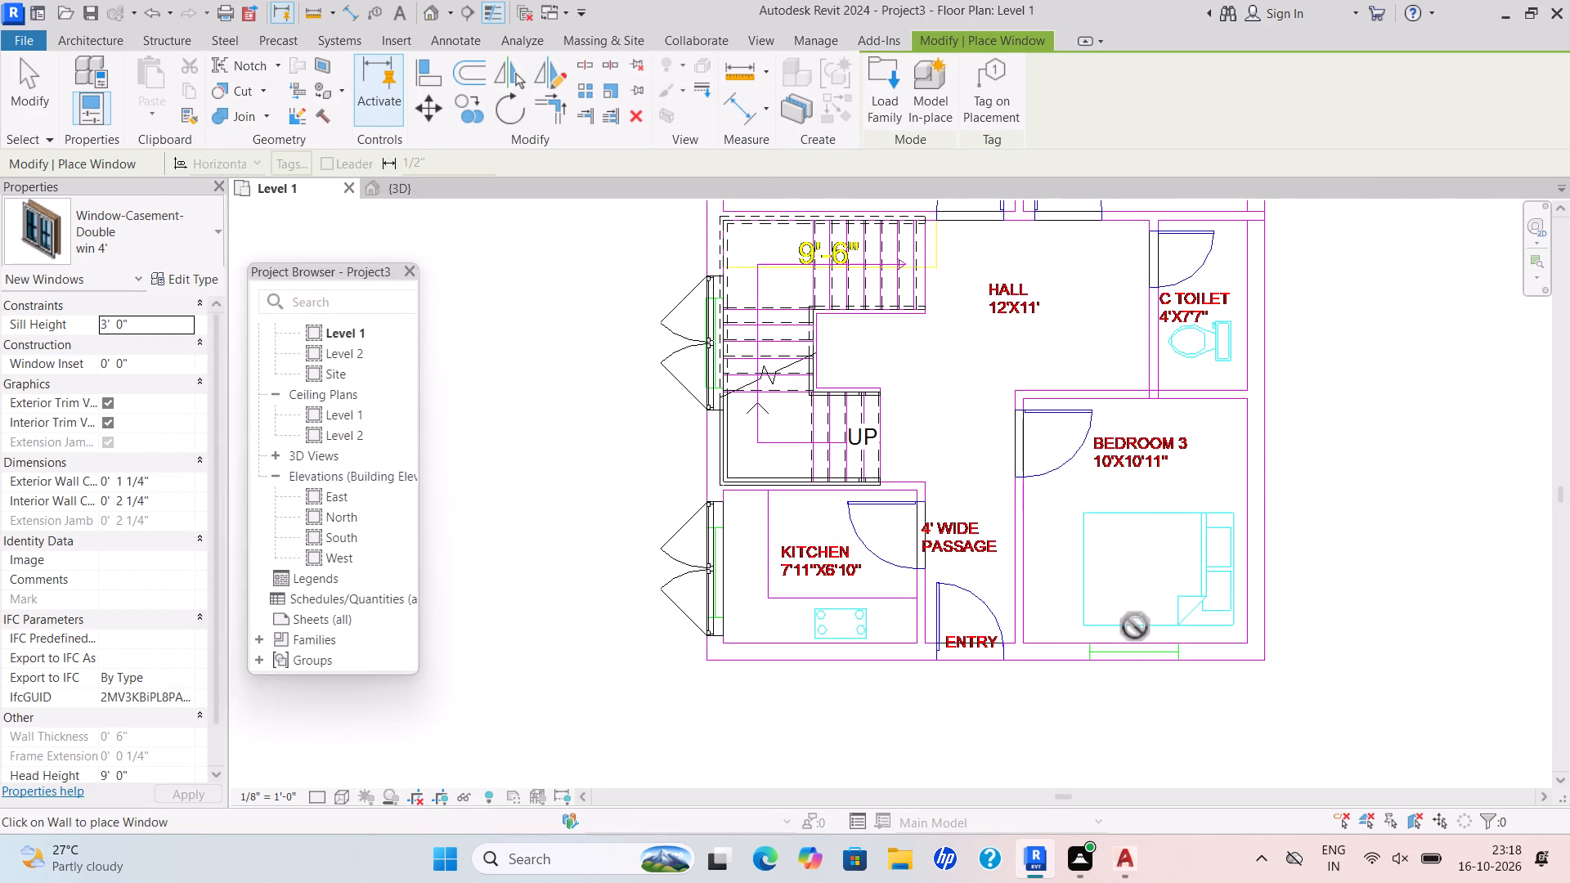
Place win 4' windows at the openings marked in the exterior walls of Bedroom 3 and Bed Room 2.
{"action": "scroll", "coordinate": [1137, 653], "scroll_direction": "up", "scroll_amount": 4}
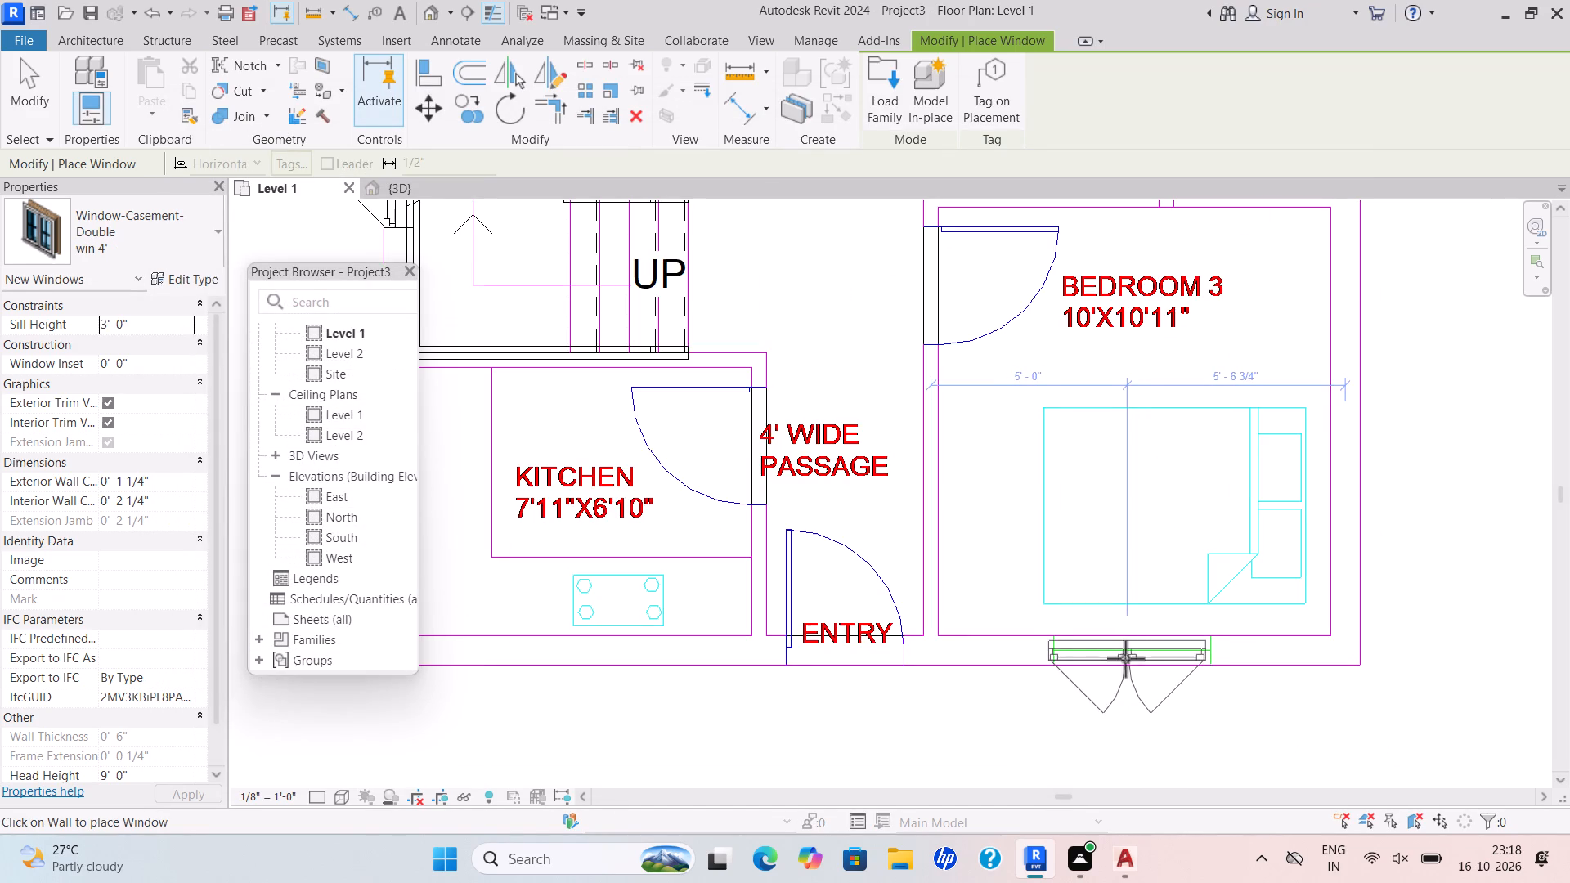
{"action": "left_click", "coordinate": [1135, 658]}
{"action": "middle_click_drag", "start_coordinate": [1279, 616], "coordinate": [1222, 629]}
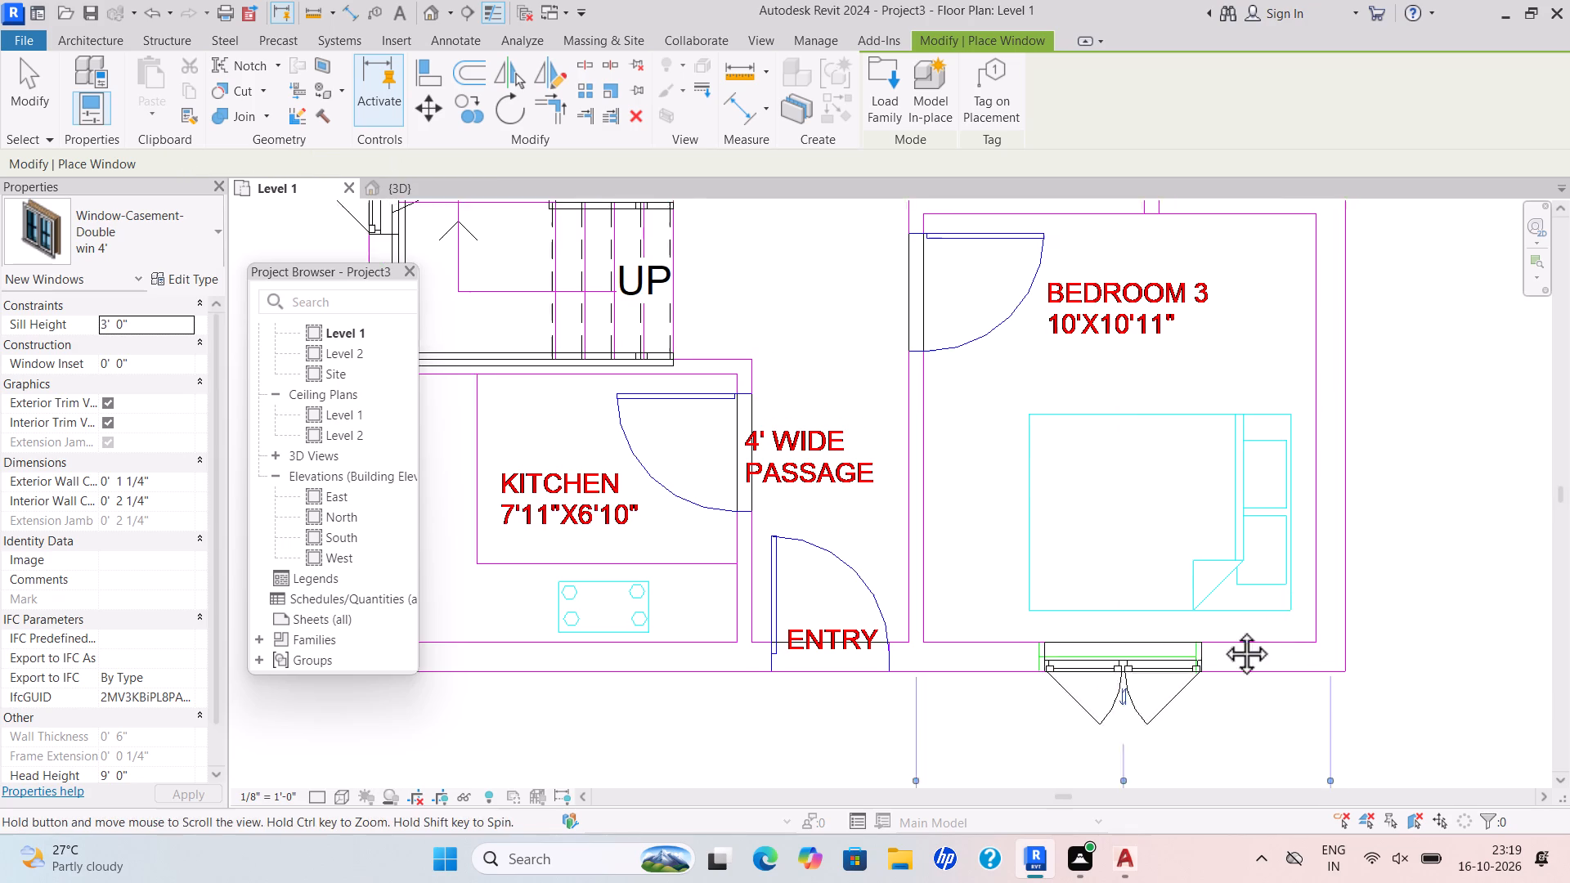
{"action": "middle_click_drag", "start_coordinate": [1222, 629], "coordinate": [943, 698]}
{"action": "scroll", "coordinate": [948, 697], "scroll_direction": "down", "scroll_amount": 1}
{"action": "scroll", "coordinate": [1065, 476], "scroll_direction": "down", "scroll_amount": 2}
{"action": "middle_click_drag", "start_coordinate": [1064, 476], "coordinate": [993, 638]}
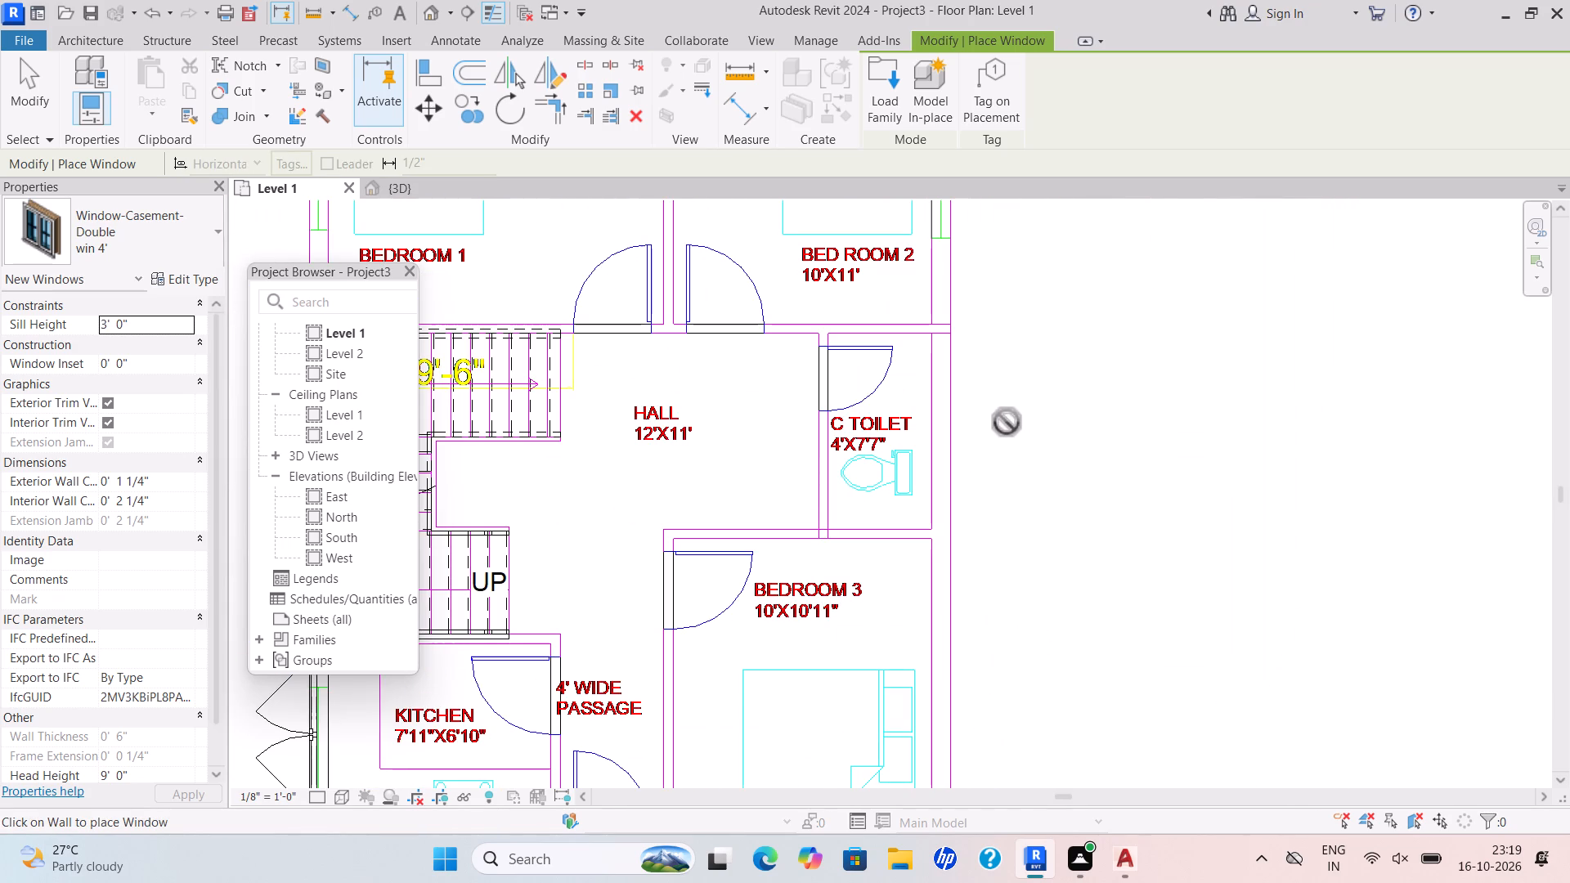
{"action": "middle_click_drag", "start_coordinate": [994, 482], "coordinate": [947, 657]}
{"action": "scroll", "coordinate": [971, 533], "scroll_direction": "down", "scroll_amount": 2}
{"action": "scroll", "coordinate": [920, 441], "scroll_direction": "up", "scroll_amount": 3}
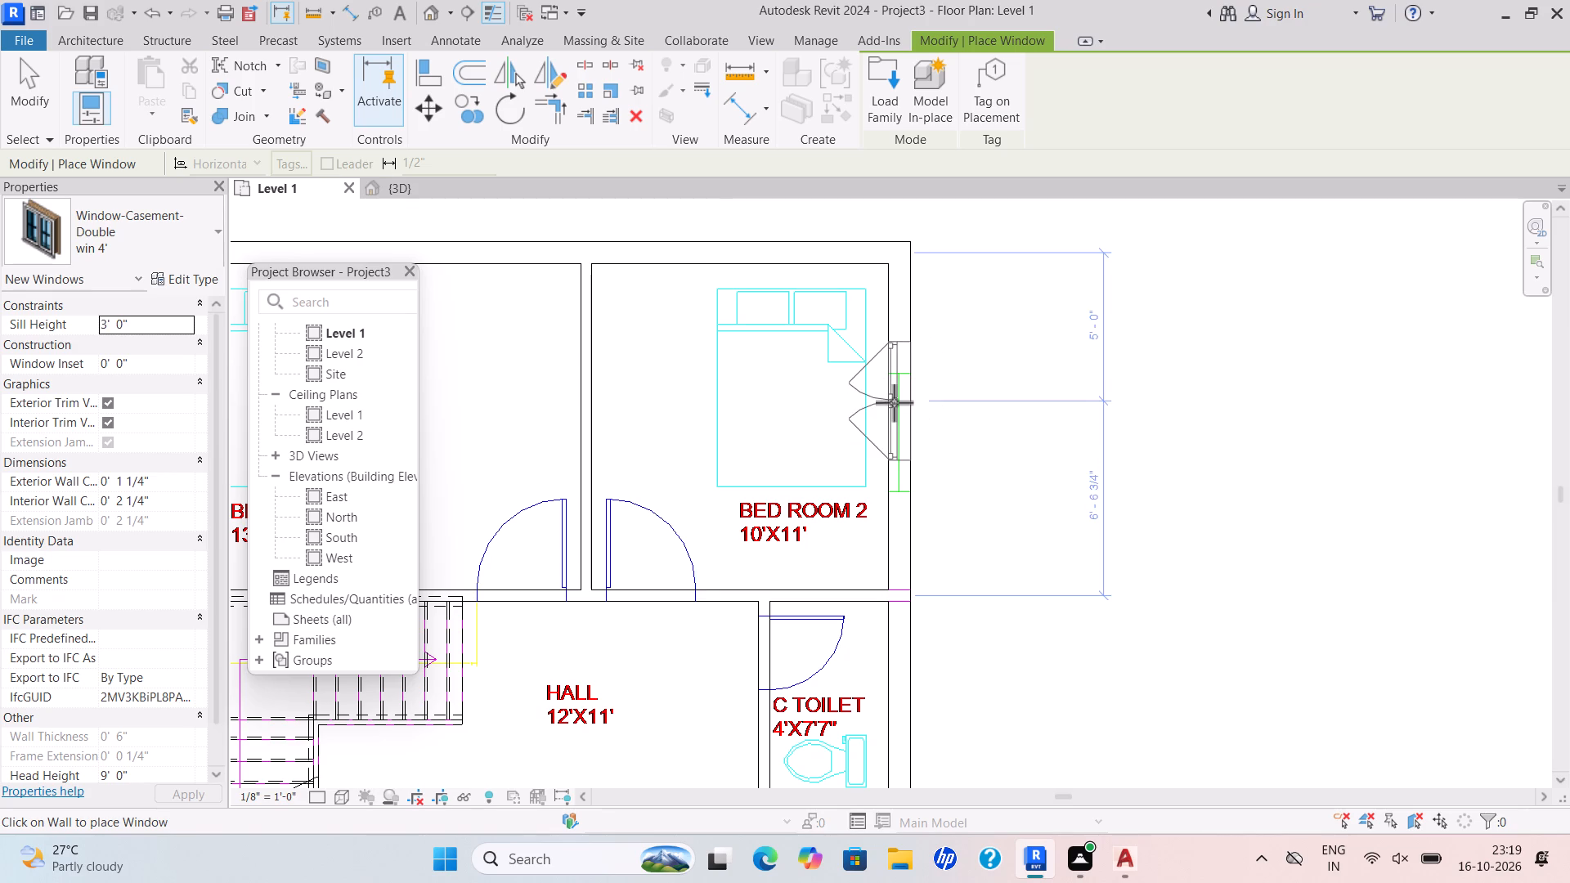
{"action": "scroll", "coordinate": [894, 402], "scroll_direction": "up", "scroll_amount": 4}
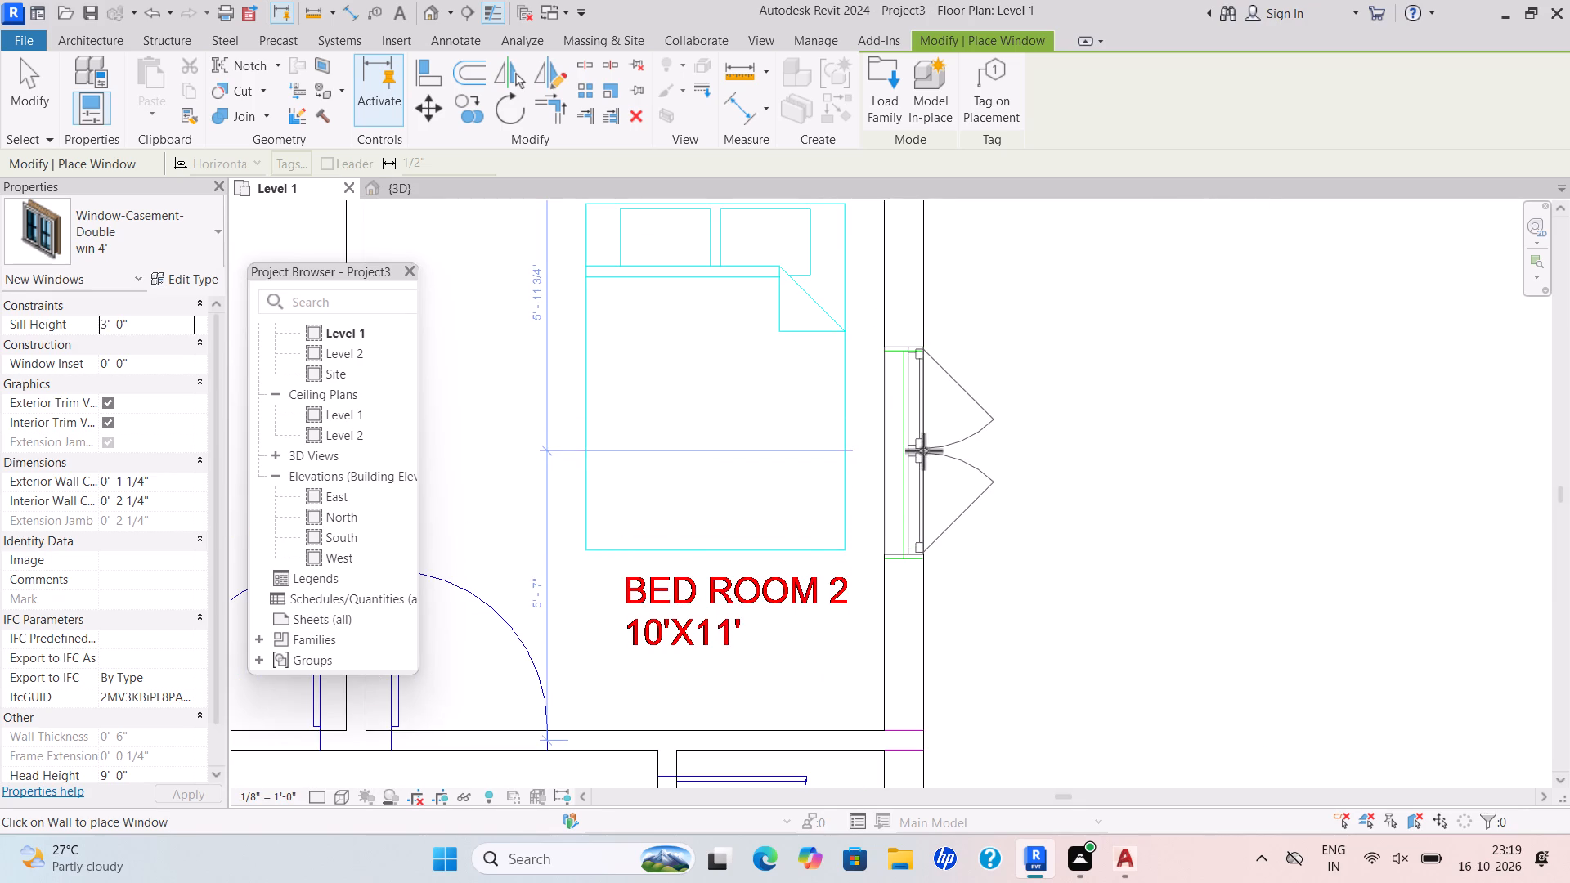
{"action": "left_click", "coordinate": [930, 457]}
{"action": "scroll", "coordinate": [1004, 450], "scroll_direction": "down", "scroll_amount": 8}
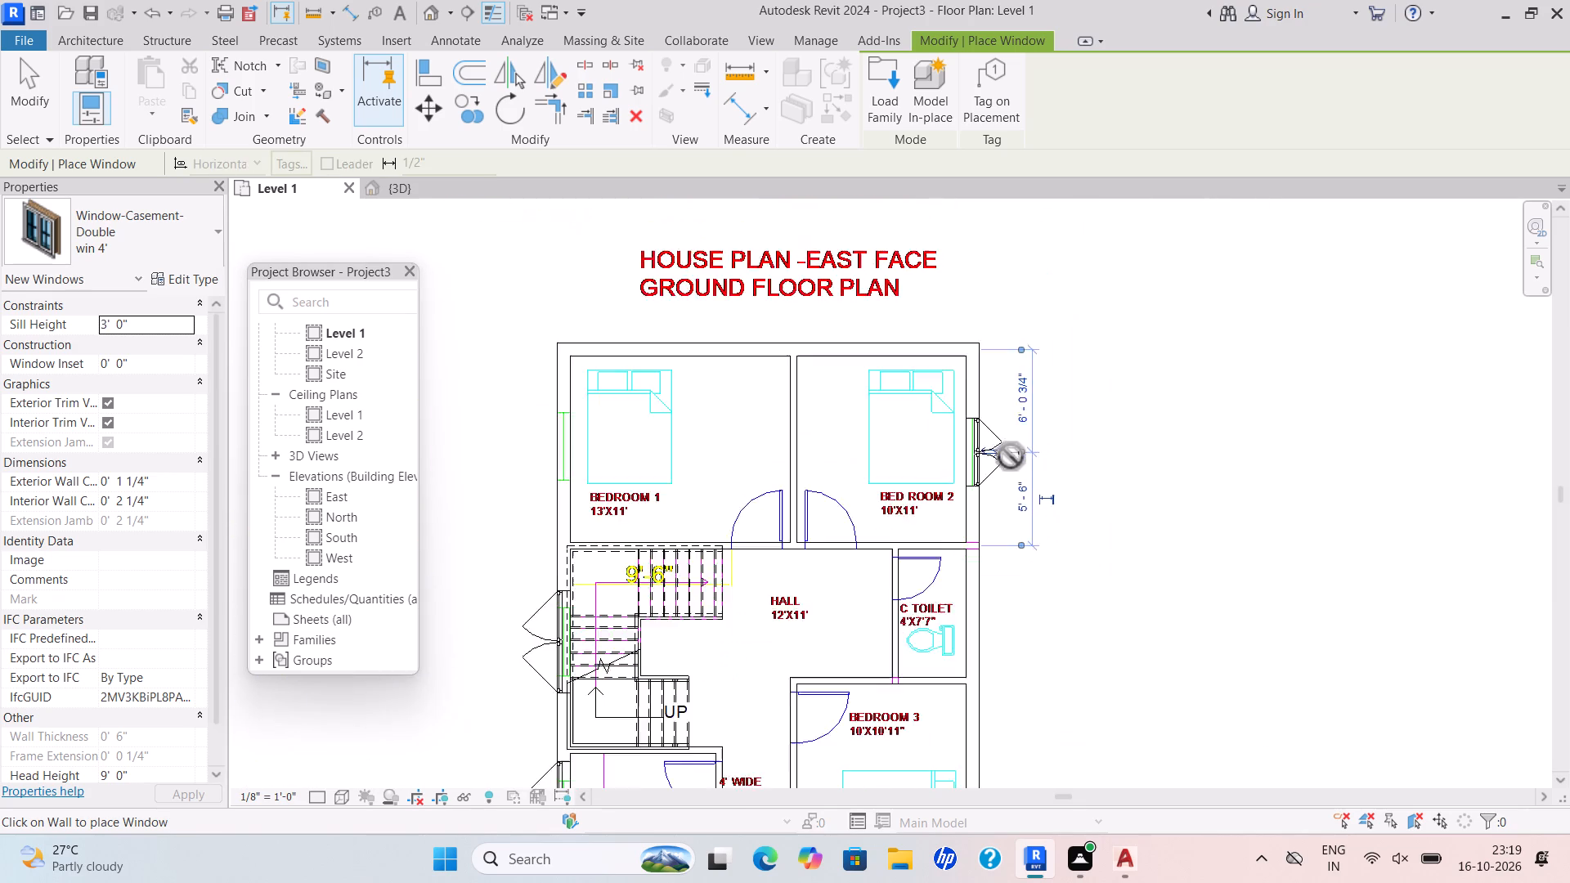
Place a win 4' window in Bedroom 1's exterior wall at the marked opening, opposite the Bed Room 2 window.
{"action": "middle_click_drag", "start_coordinate": [1011, 456], "coordinate": [1062, 457]}
{"action": "scroll", "coordinate": [1011, 456], "scroll_direction": "down", "scroll_amount": 1}
{"action": "scroll", "coordinate": [673, 464], "scroll_direction": "up", "scroll_amount": 4}
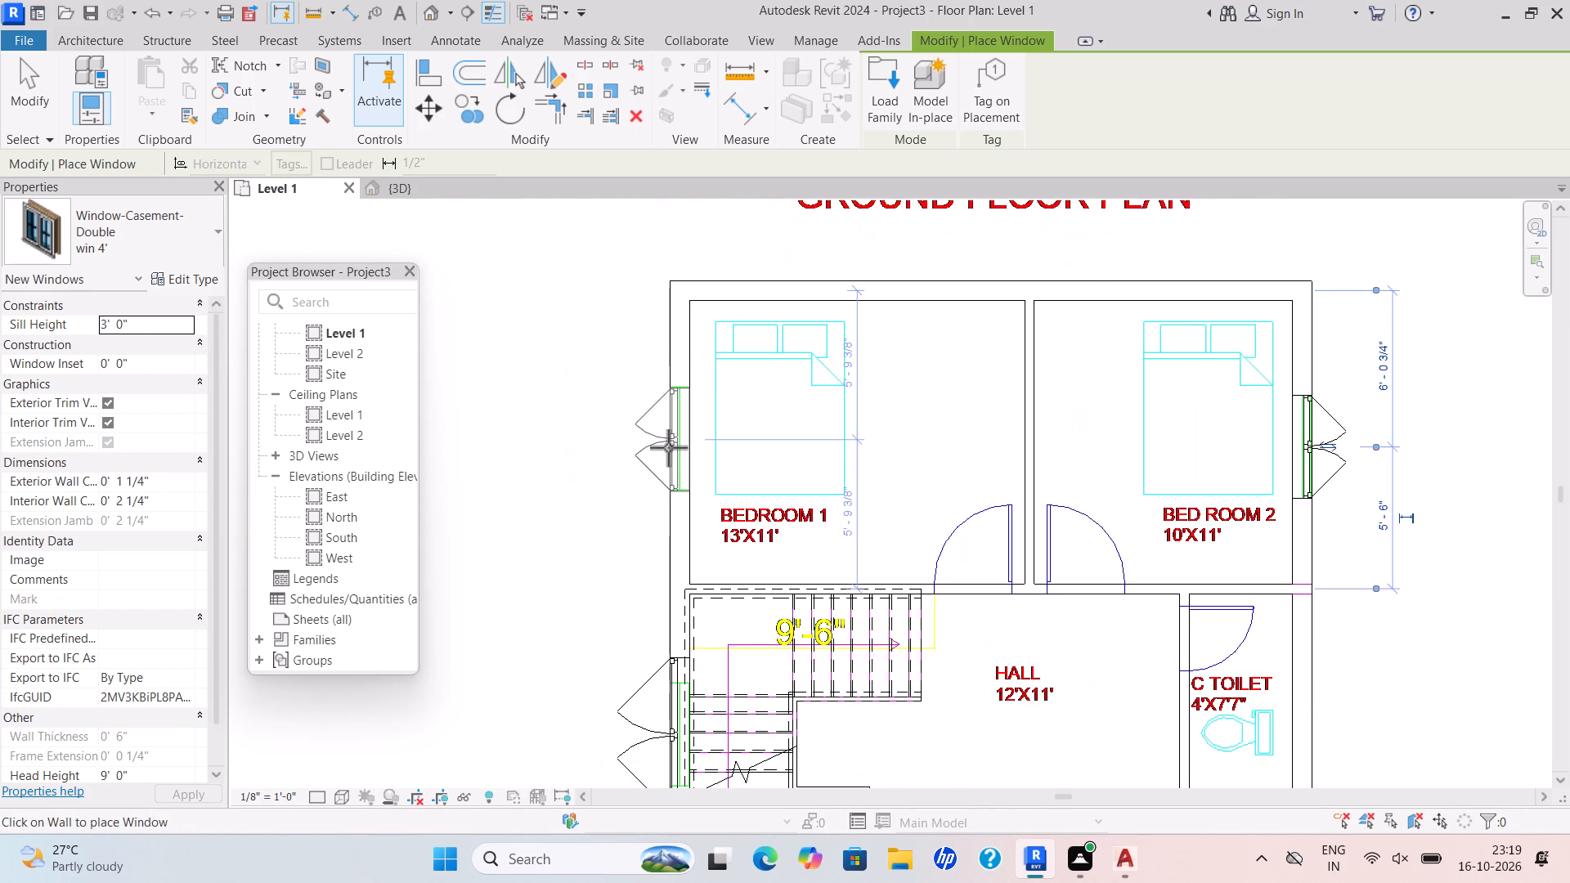
{"action": "scroll", "coordinate": [668, 447], "scroll_direction": "up", "scroll_amount": 1}
{"action": "left_click", "coordinate": [668, 447]}
{"action": "scroll", "coordinate": [969, 403], "scroll_direction": "down", "scroll_amount": 3}
{"action": "middle_click_drag", "start_coordinate": [970, 403], "coordinate": [967, 348]}
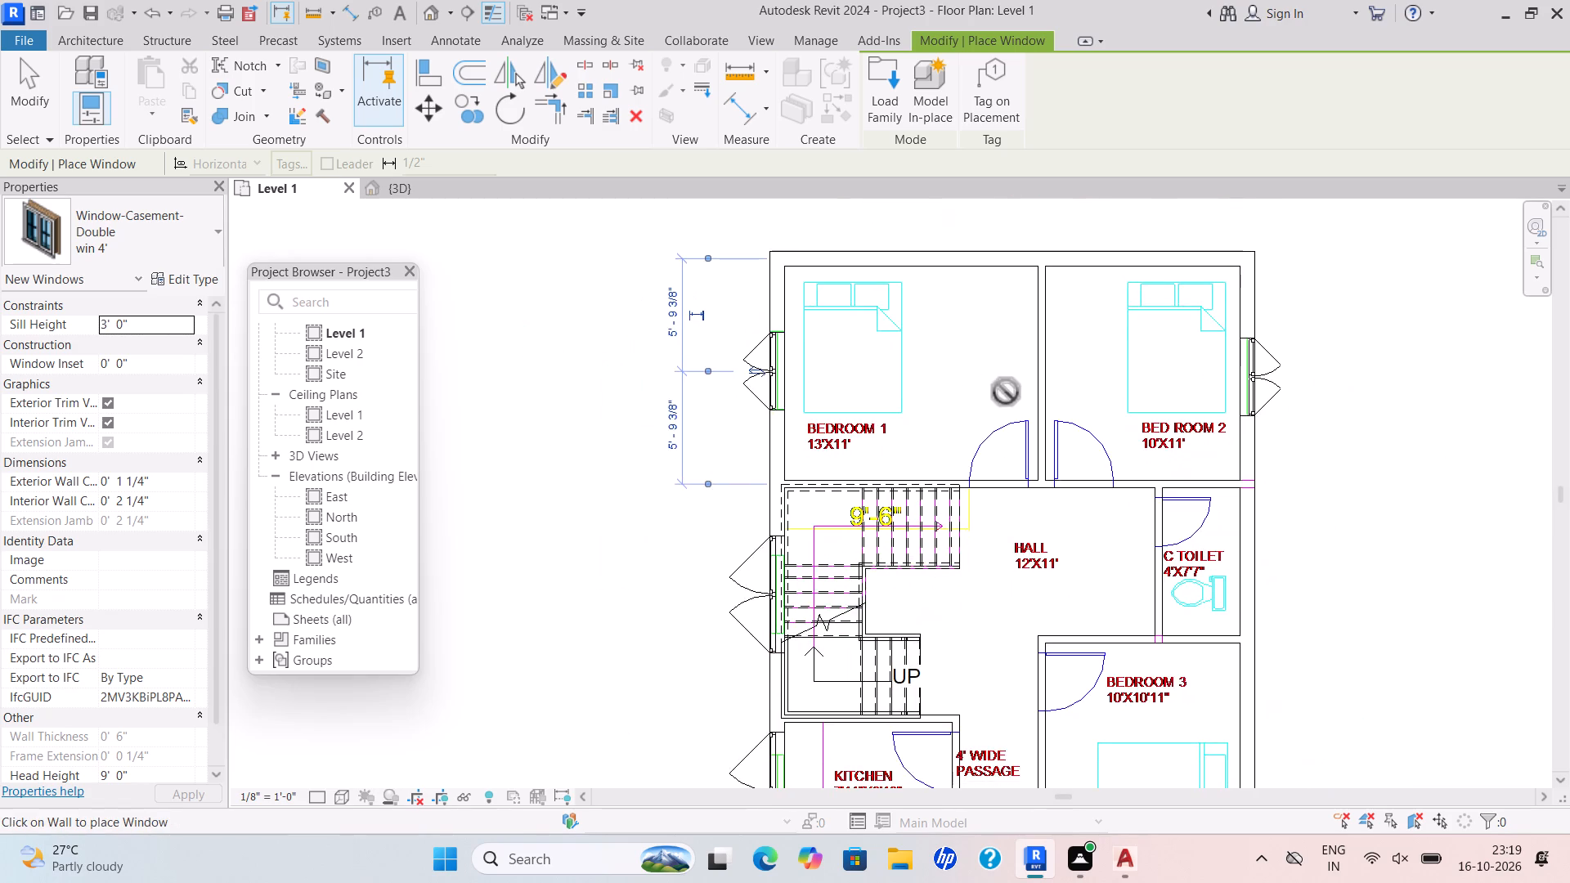
{"action": "scroll", "coordinate": [1007, 401], "scroll_direction": "down", "scroll_amount": 4}
{"action": "middle_click_drag", "start_coordinate": [987, 363], "coordinate": [971, 335]}
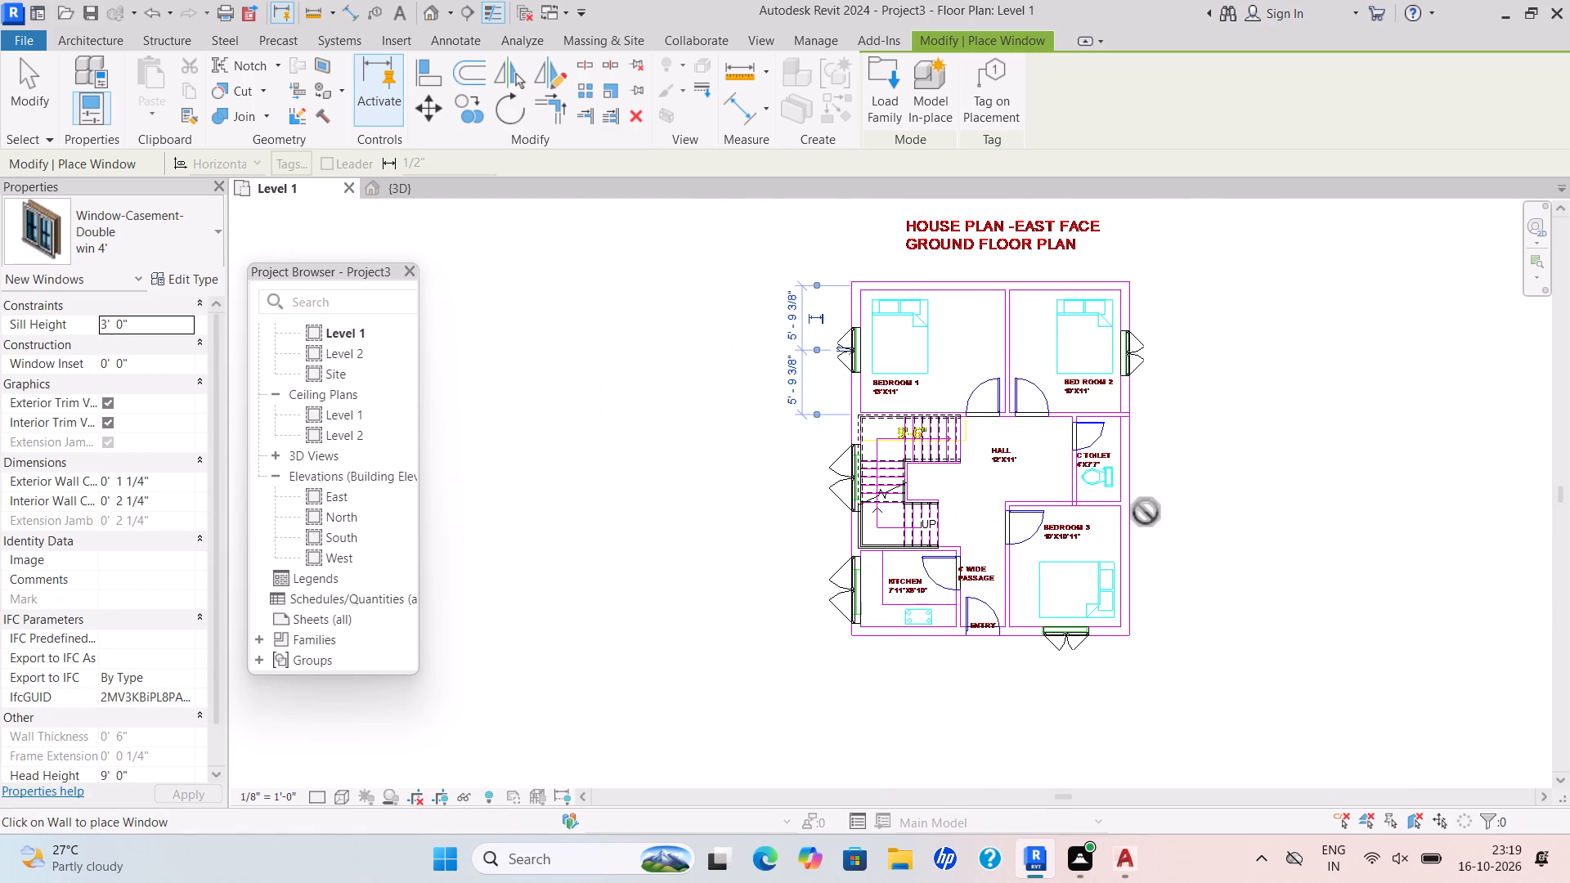
{"action": "key", "text": "Escape"}
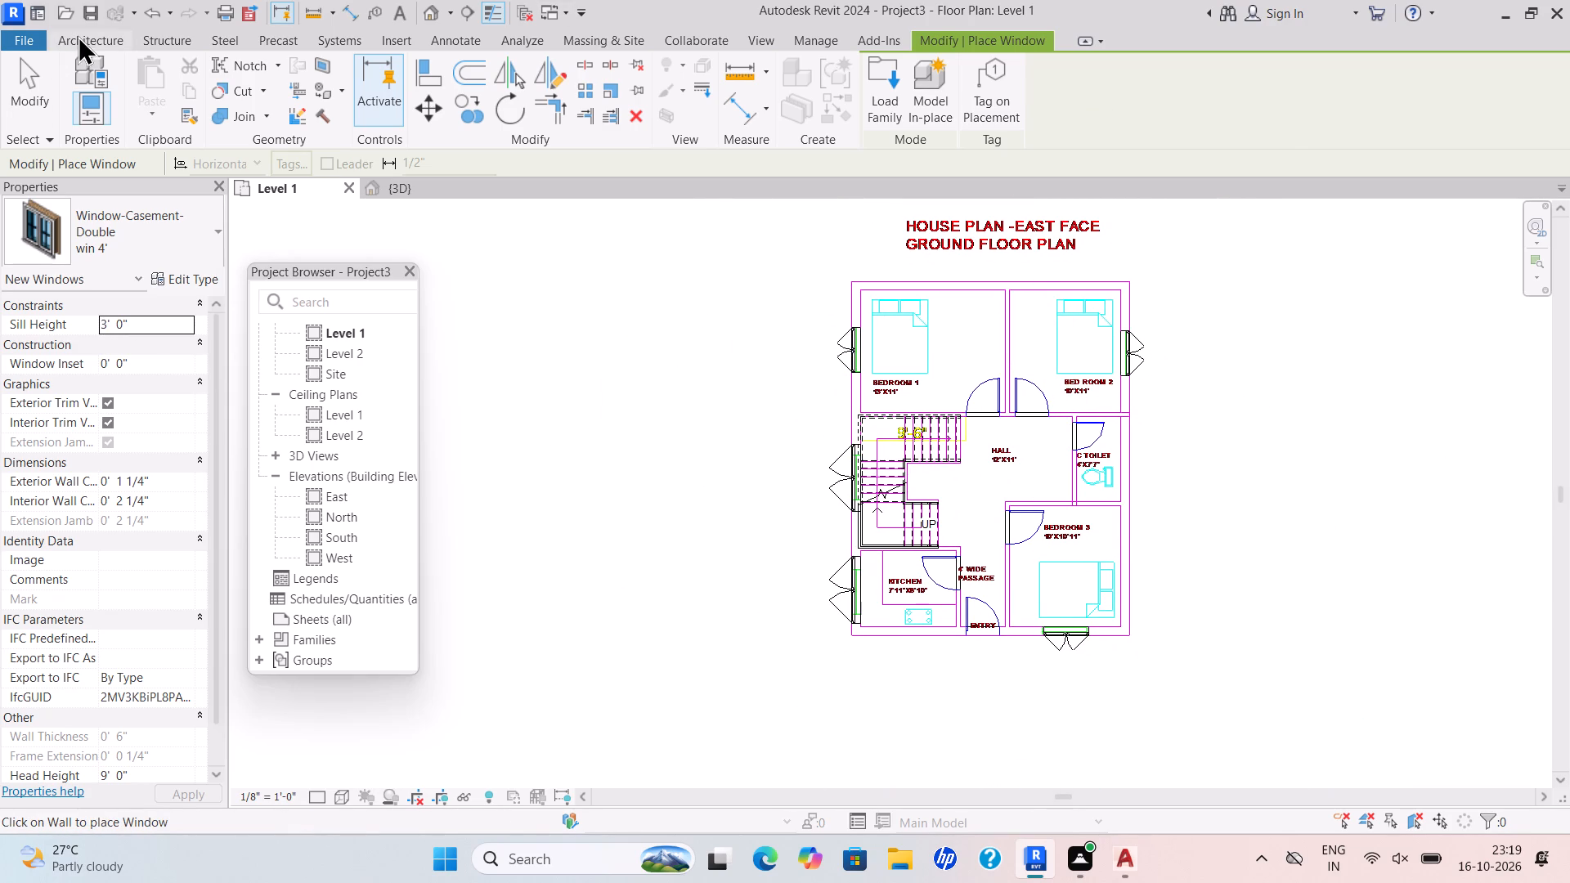
Start loading another window family and browse to the ProgramData > Autodesk > RVT 2024 folder on drive C.
{"action": "left_click", "coordinate": [78, 35]}
{"action": "left_click", "coordinate": [159, 84]}
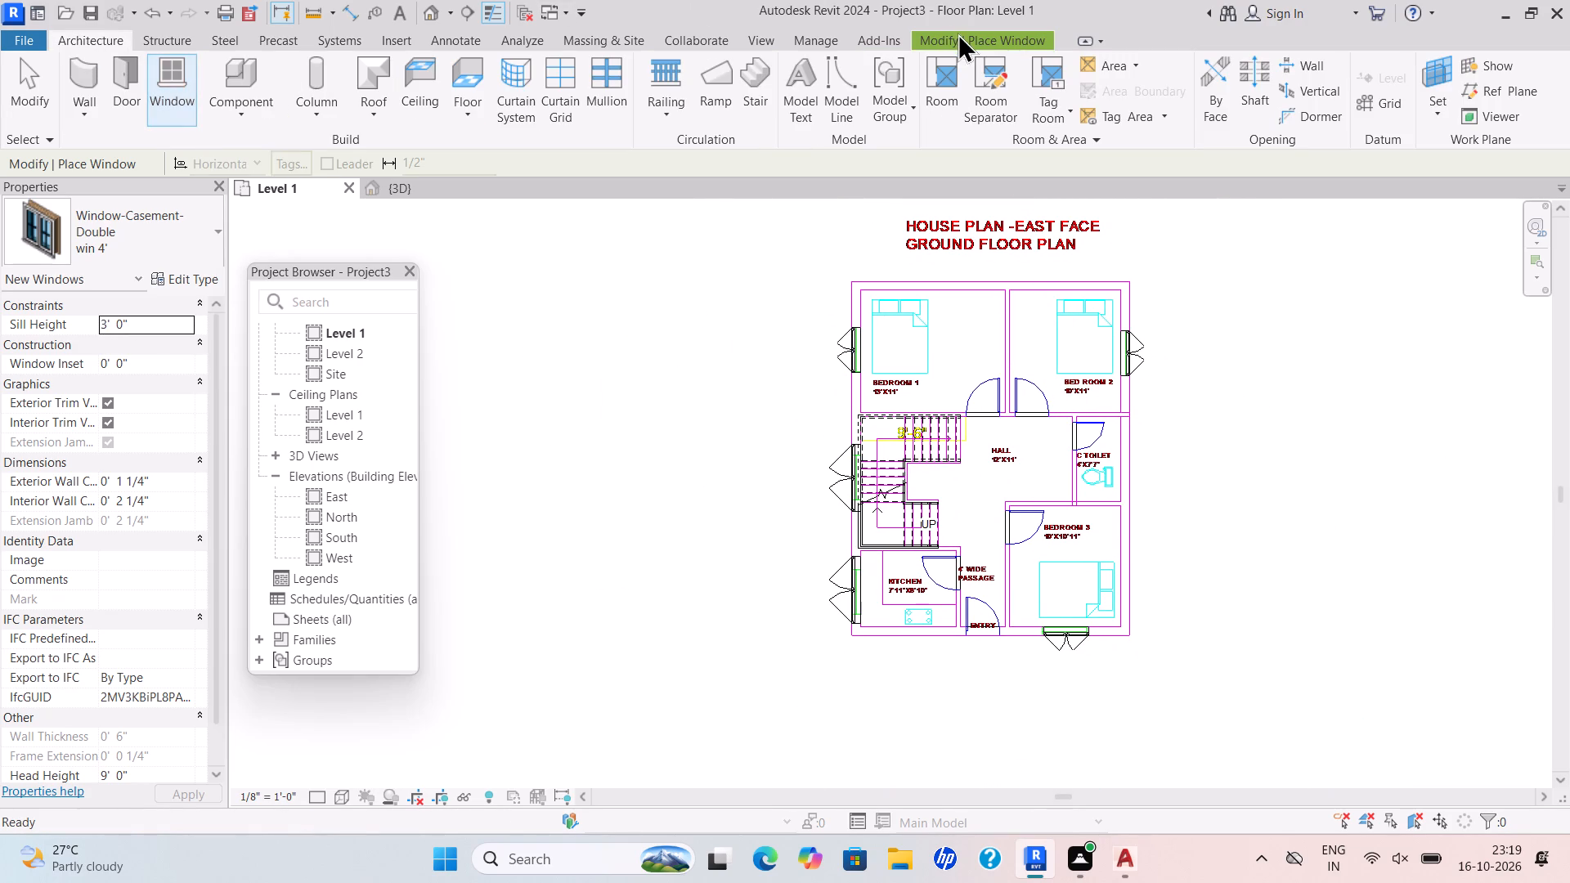
{"action": "left_click", "coordinate": [960, 36]}
{"action": "double_click", "coordinate": [895, 97]}
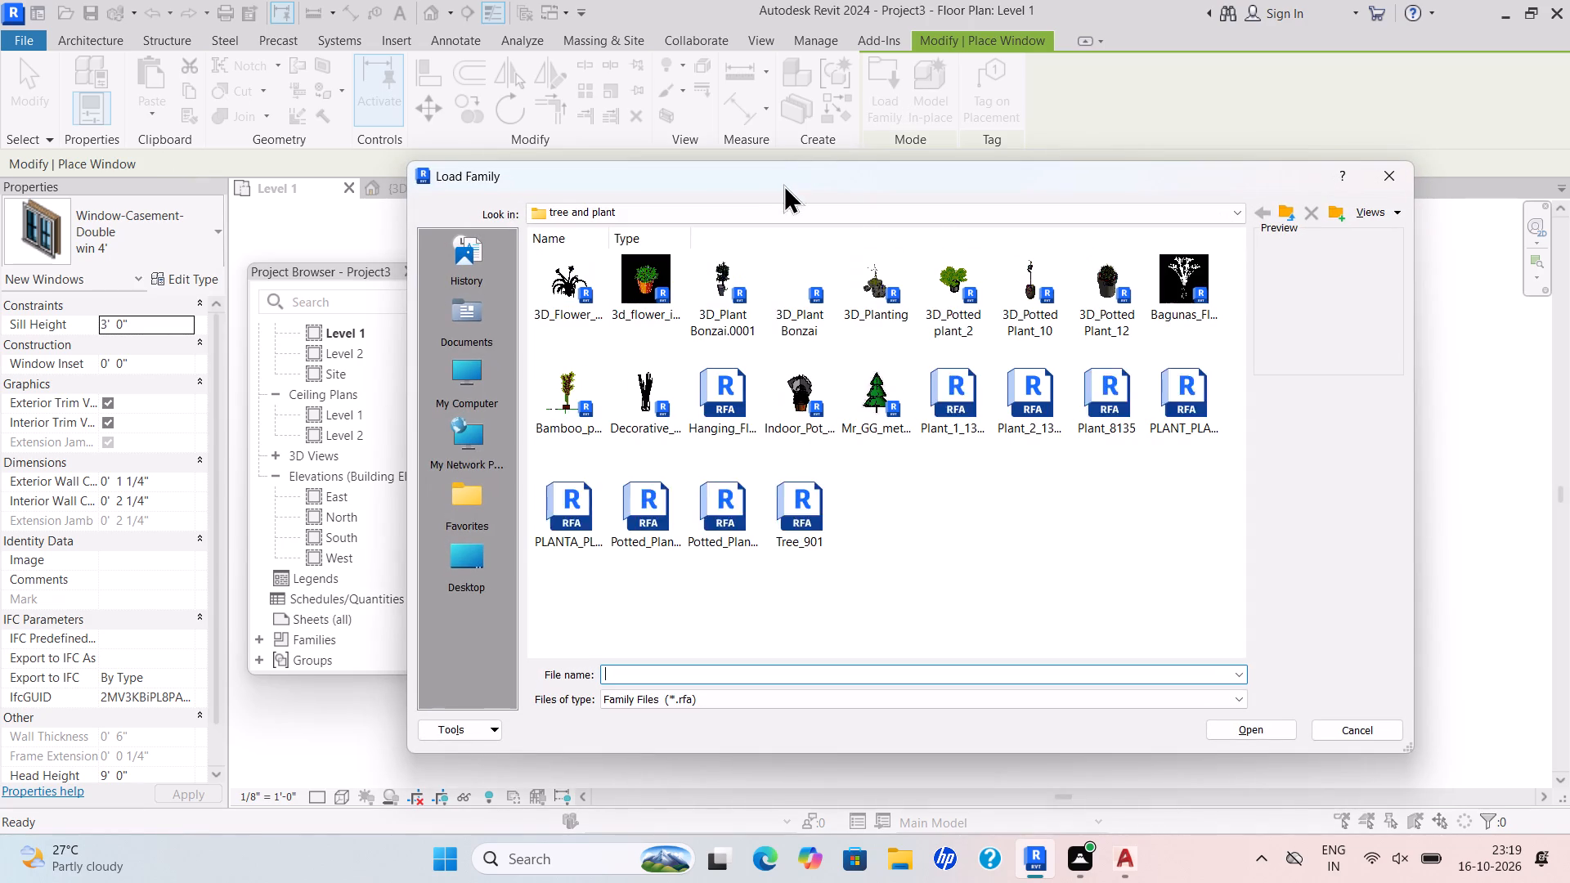
{"action": "left_click", "coordinate": [1241, 213]}
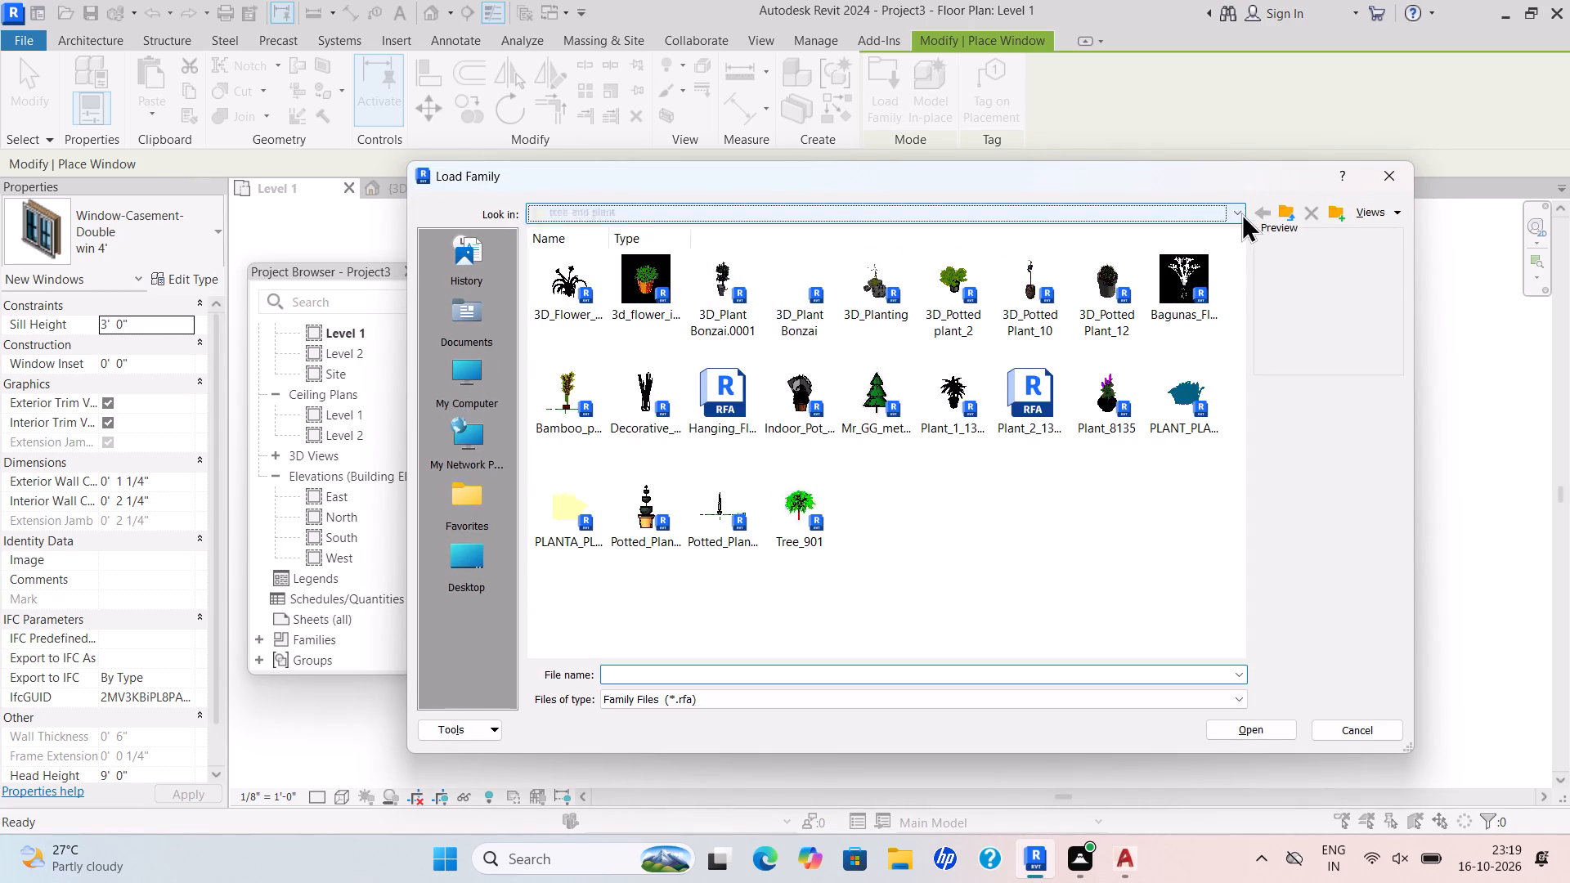
{"action": "left_click", "coordinate": [864, 254]}
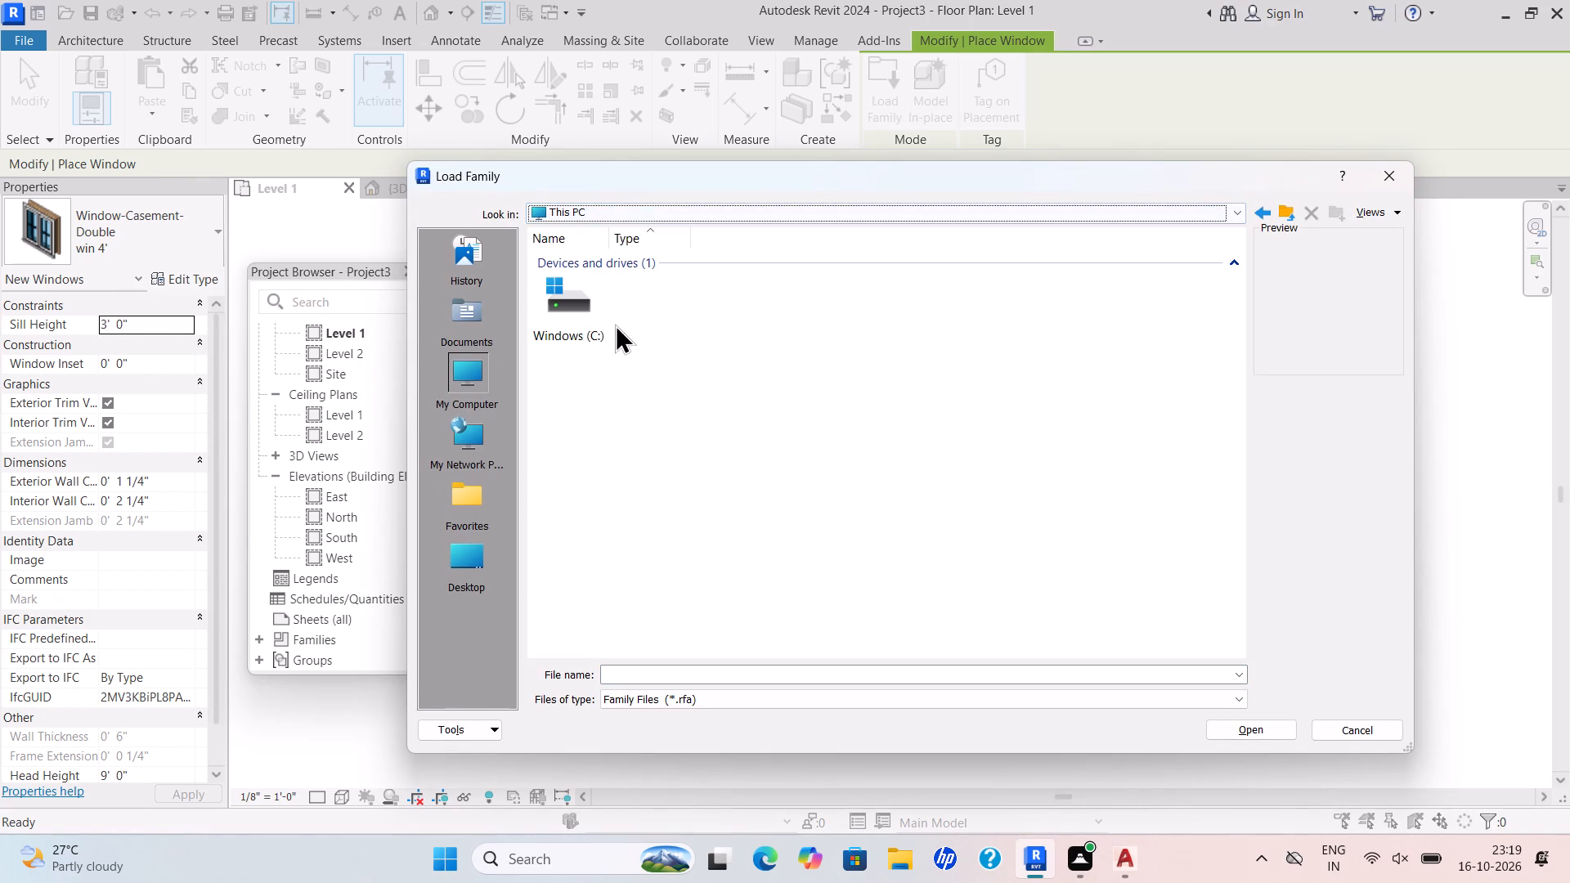
{"action": "double_click", "coordinate": [585, 316]}
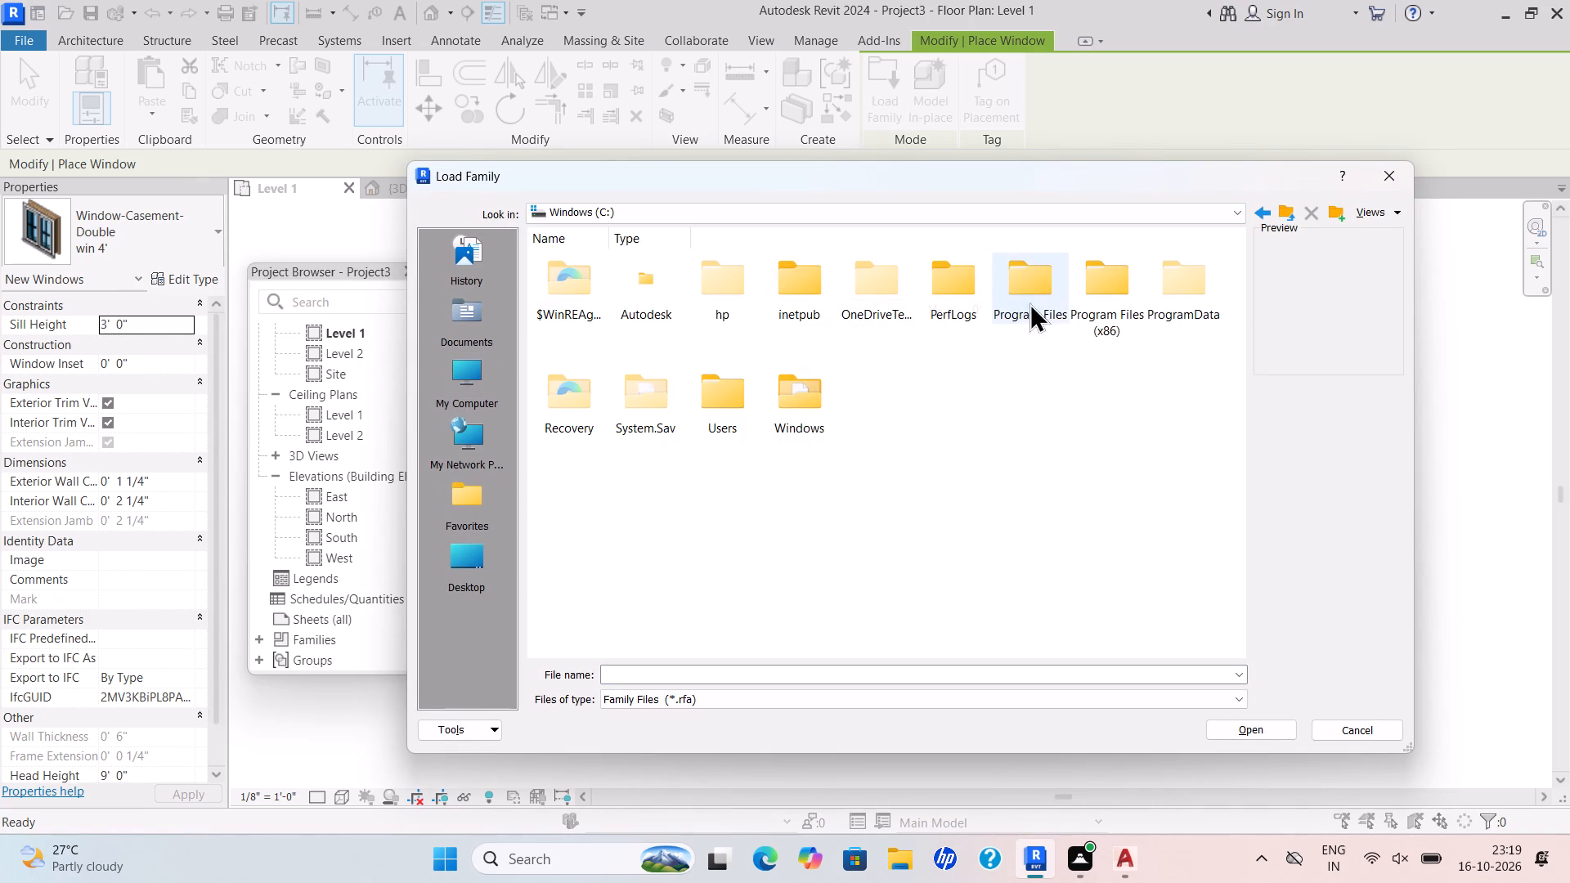
{"action": "double_click", "coordinate": [1193, 288]}
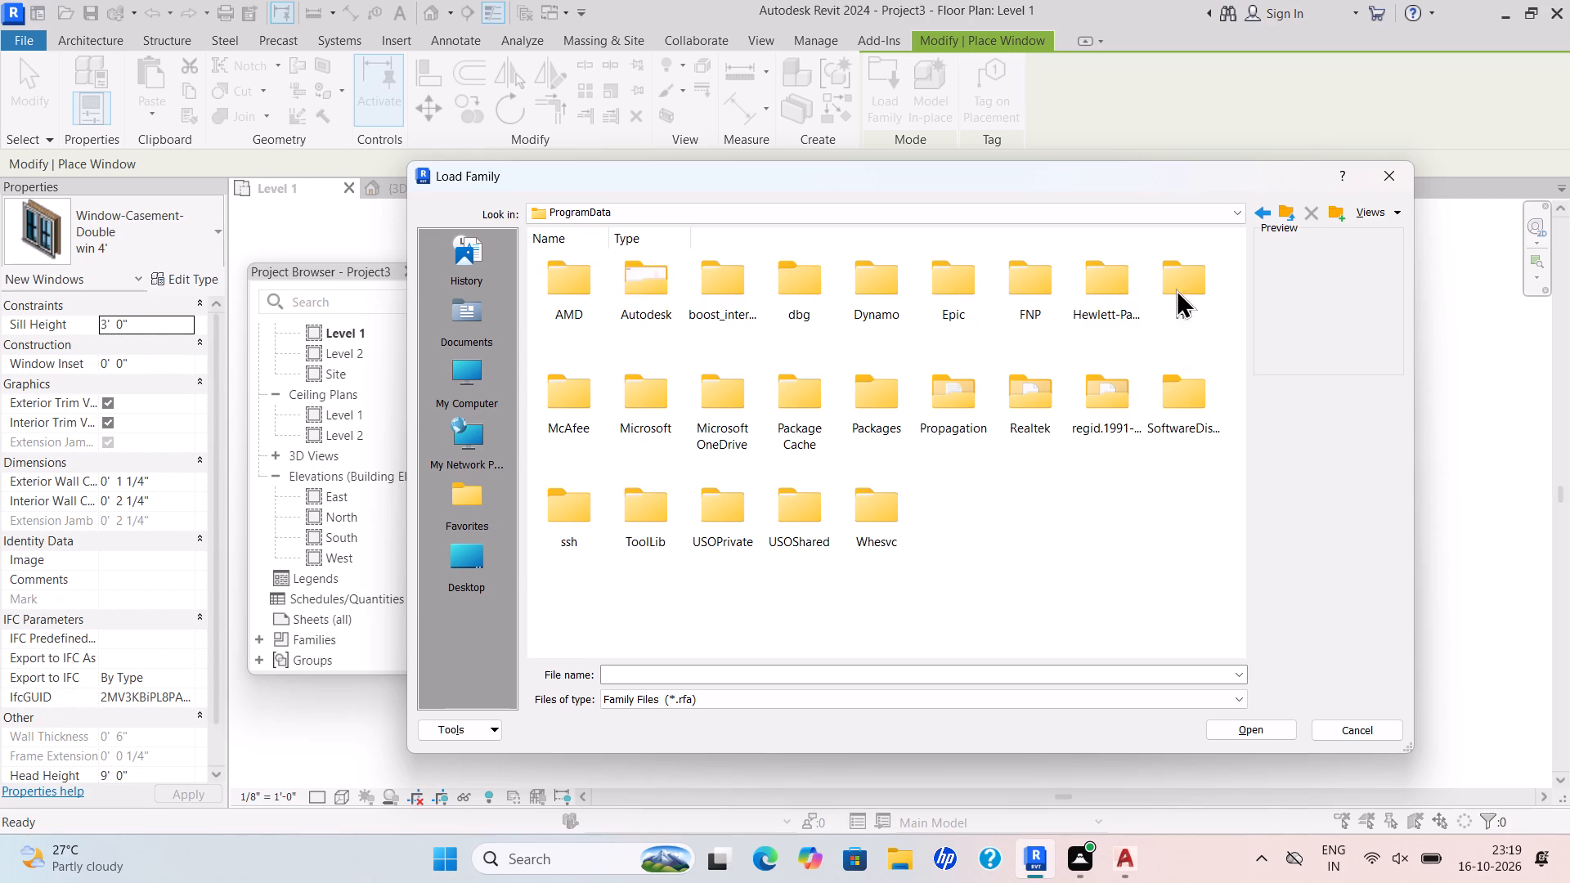
{"action": "double_click", "coordinate": [645, 304]}
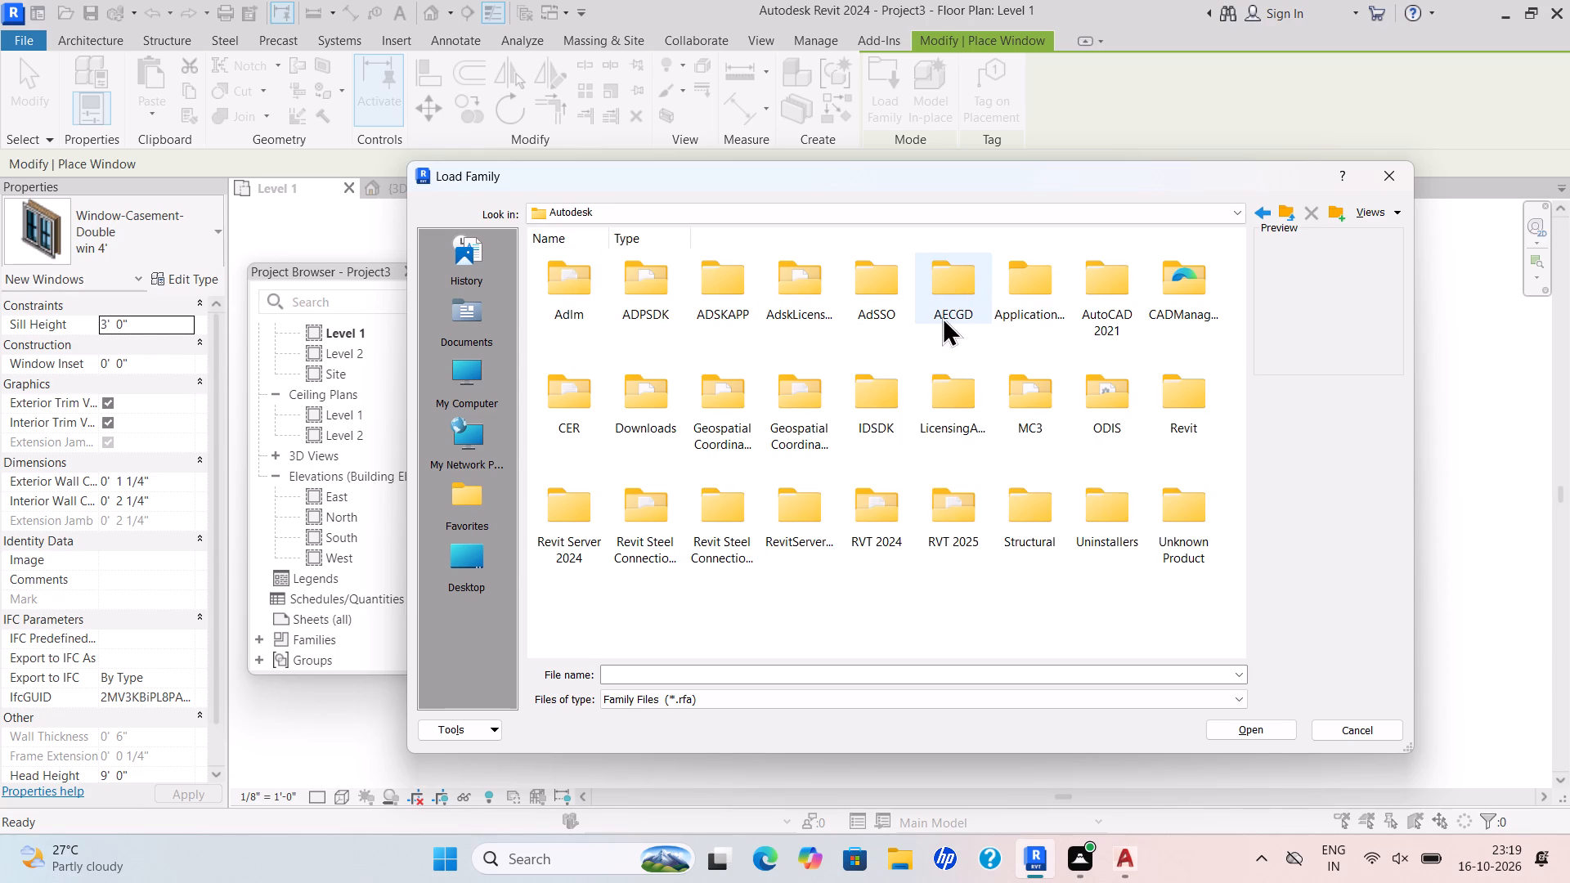
{"action": "left_click", "coordinate": [873, 537]}
{"action": "left_click", "coordinate": [869, 531]}
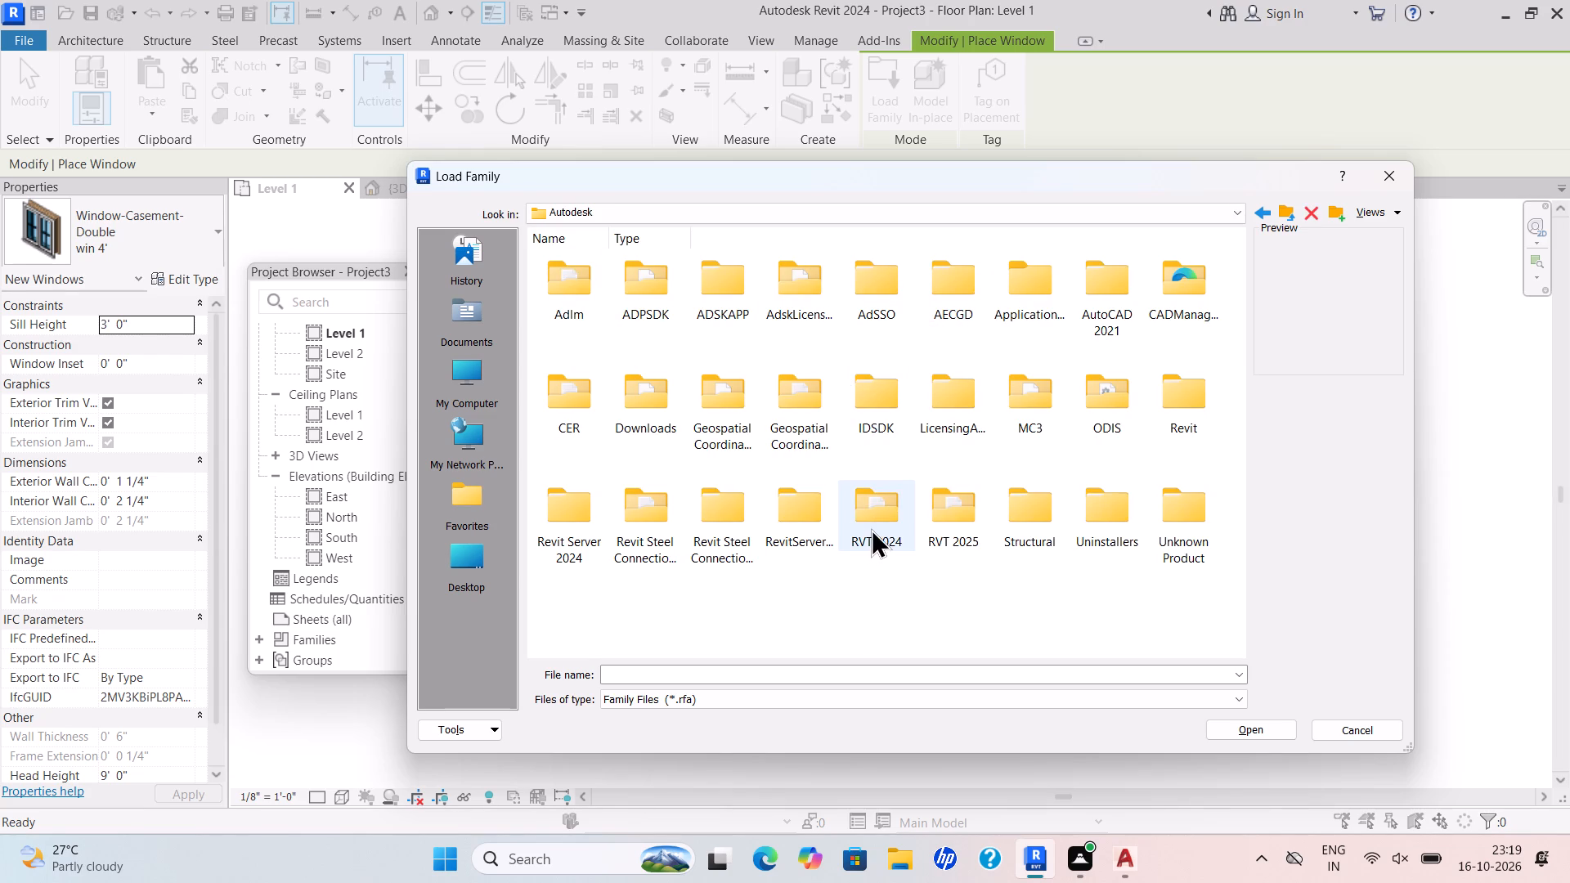
{"action": "left_click", "coordinate": [871, 527]}
{"action": "triple_click", "coordinate": [870, 510]}
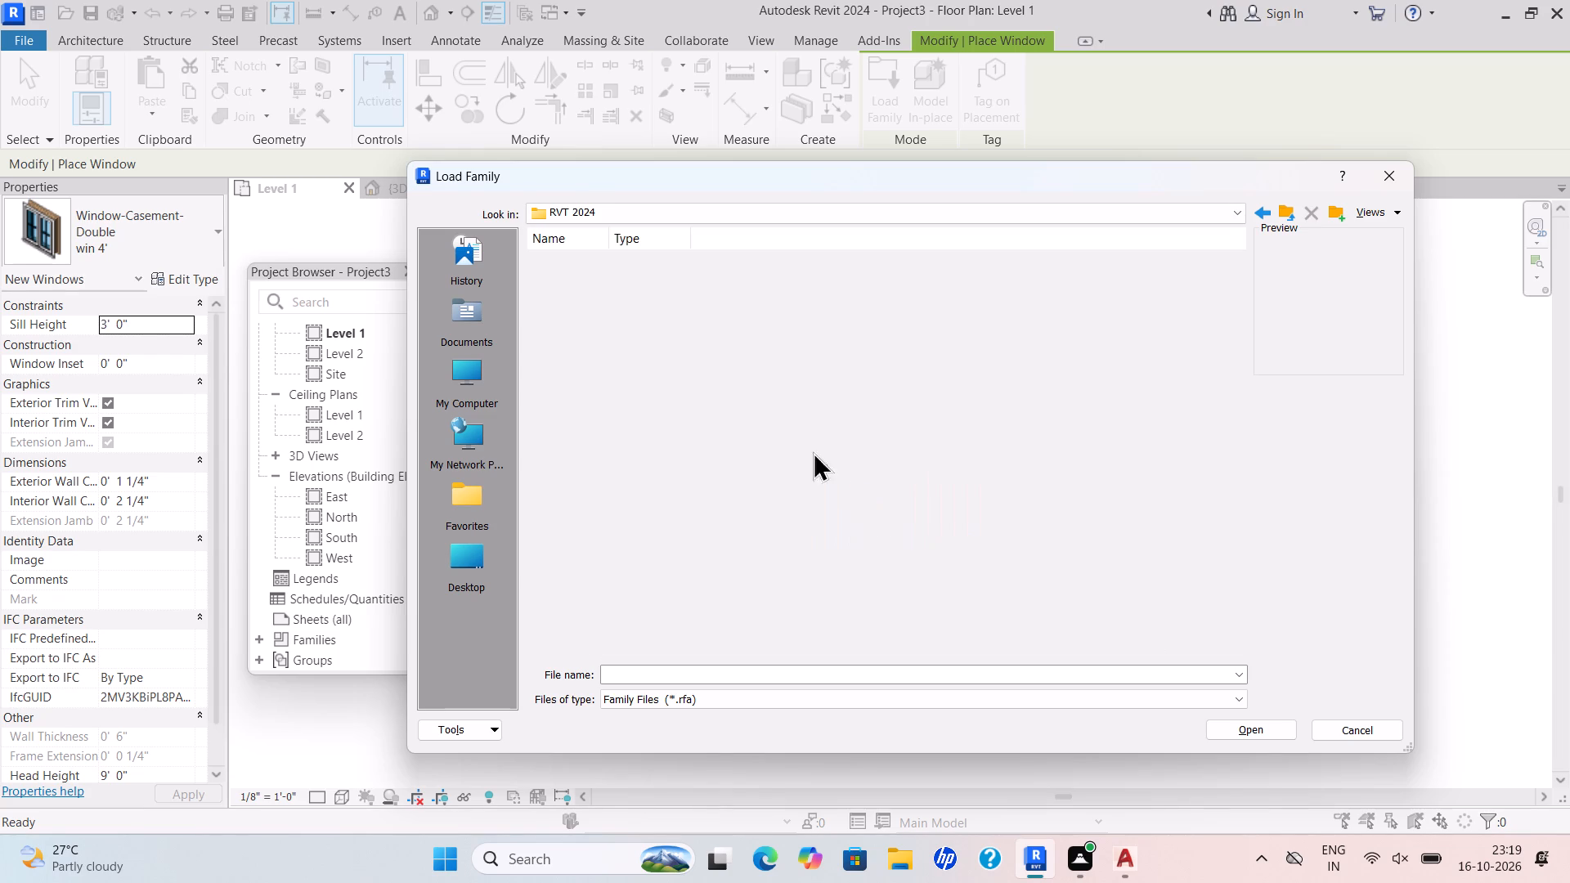
Load the Window-Louvers family from the Windows folder of the Libraries > English-Imperial > US > US > US library.
{"action": "double_click", "coordinate": [885, 285]}
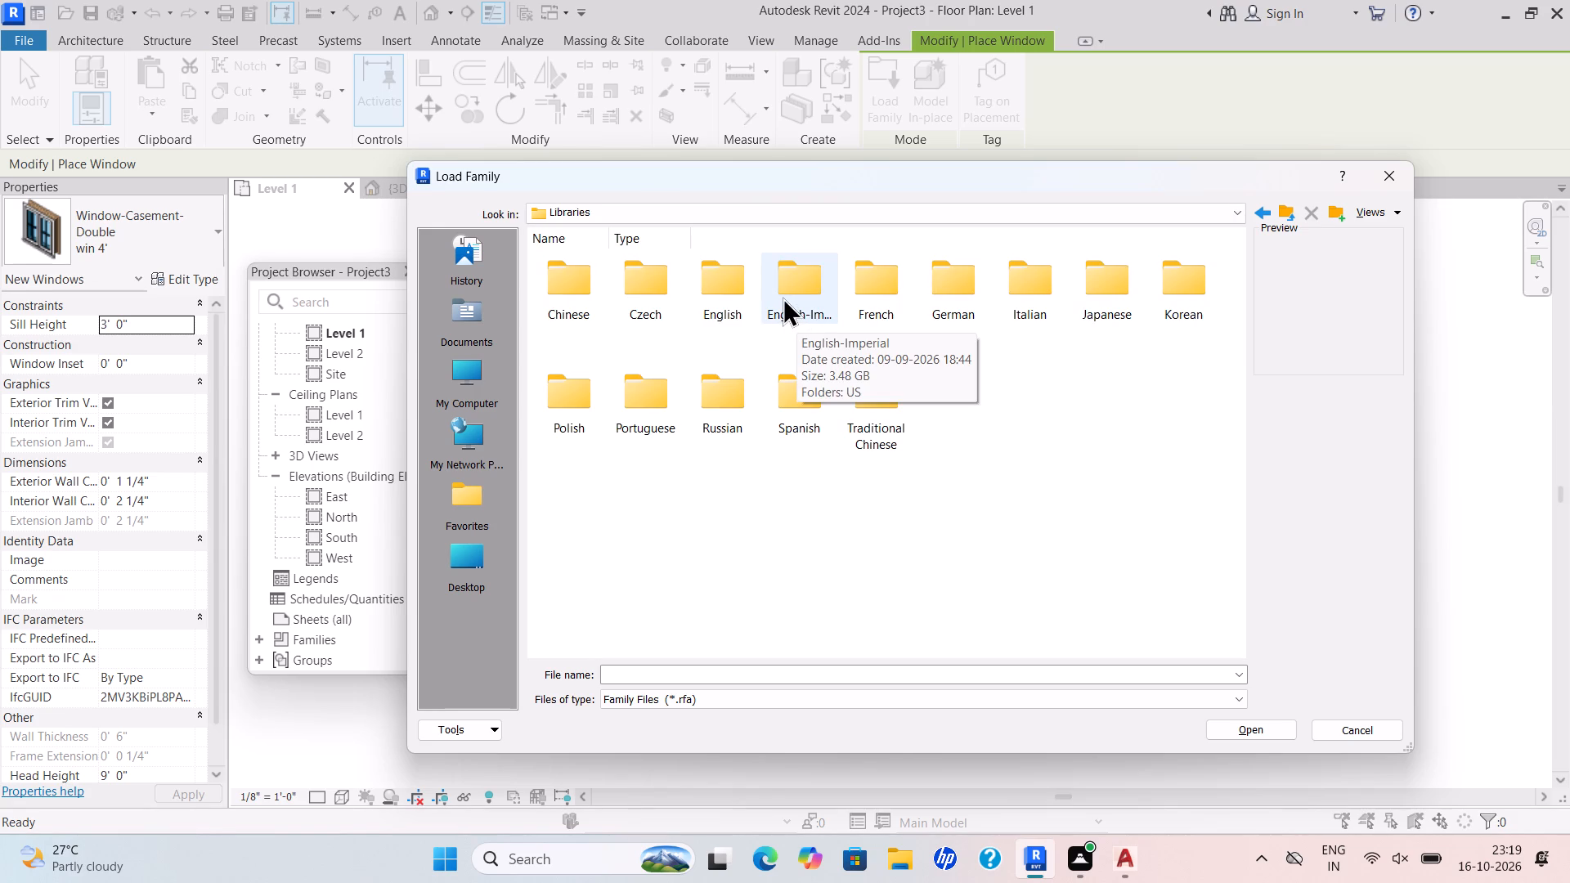
{"action": "double_click", "coordinate": [786, 294]}
{"action": "double_click", "coordinate": [791, 294]}
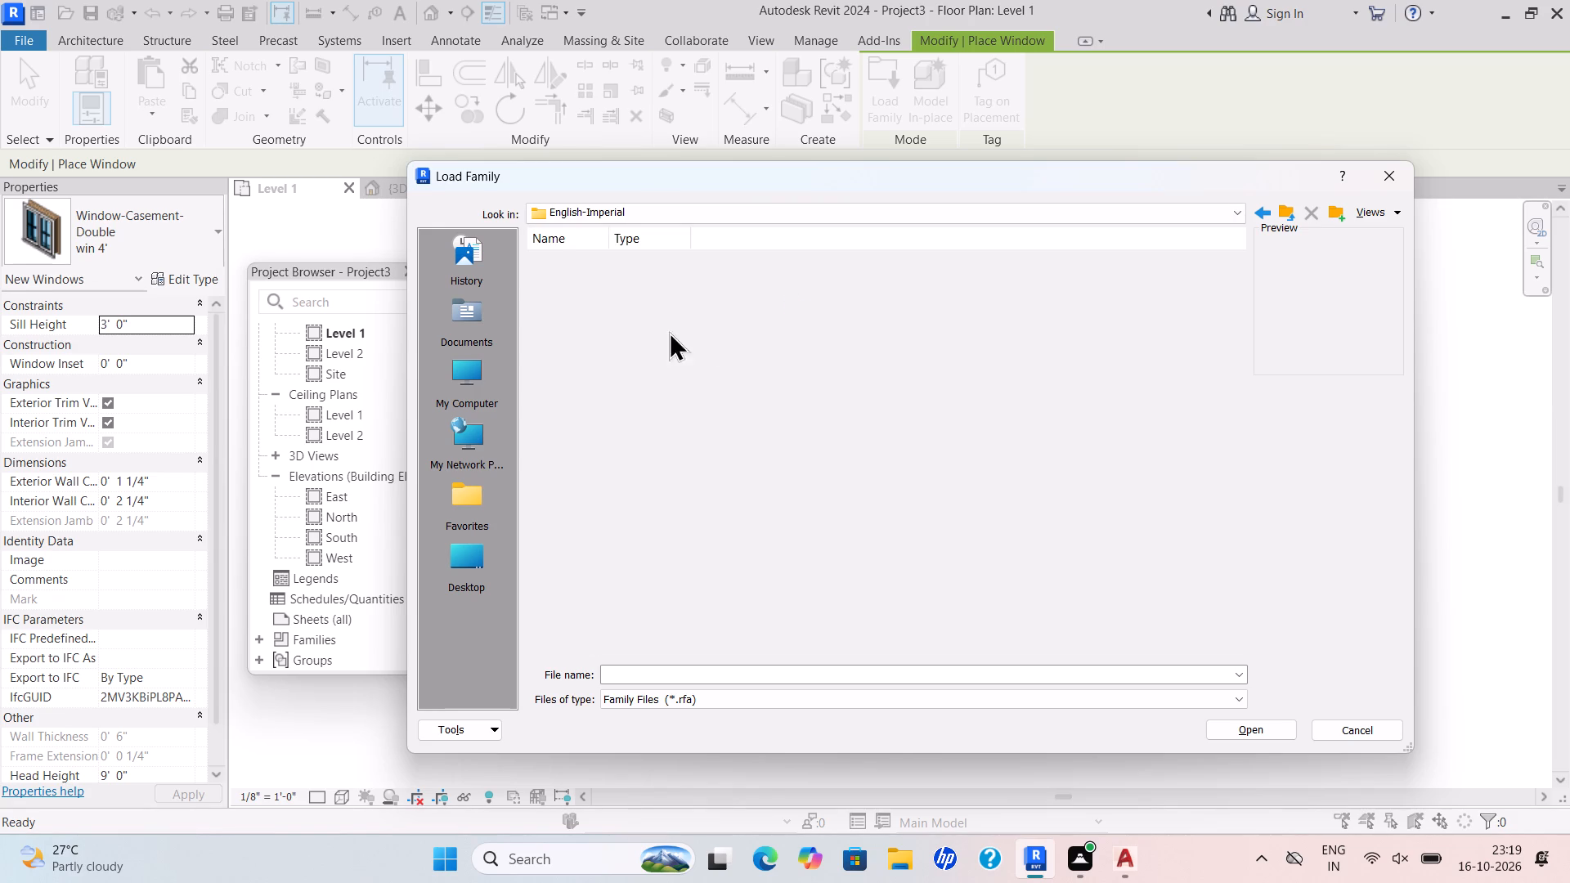
{"action": "double_click", "coordinate": [591, 299]}
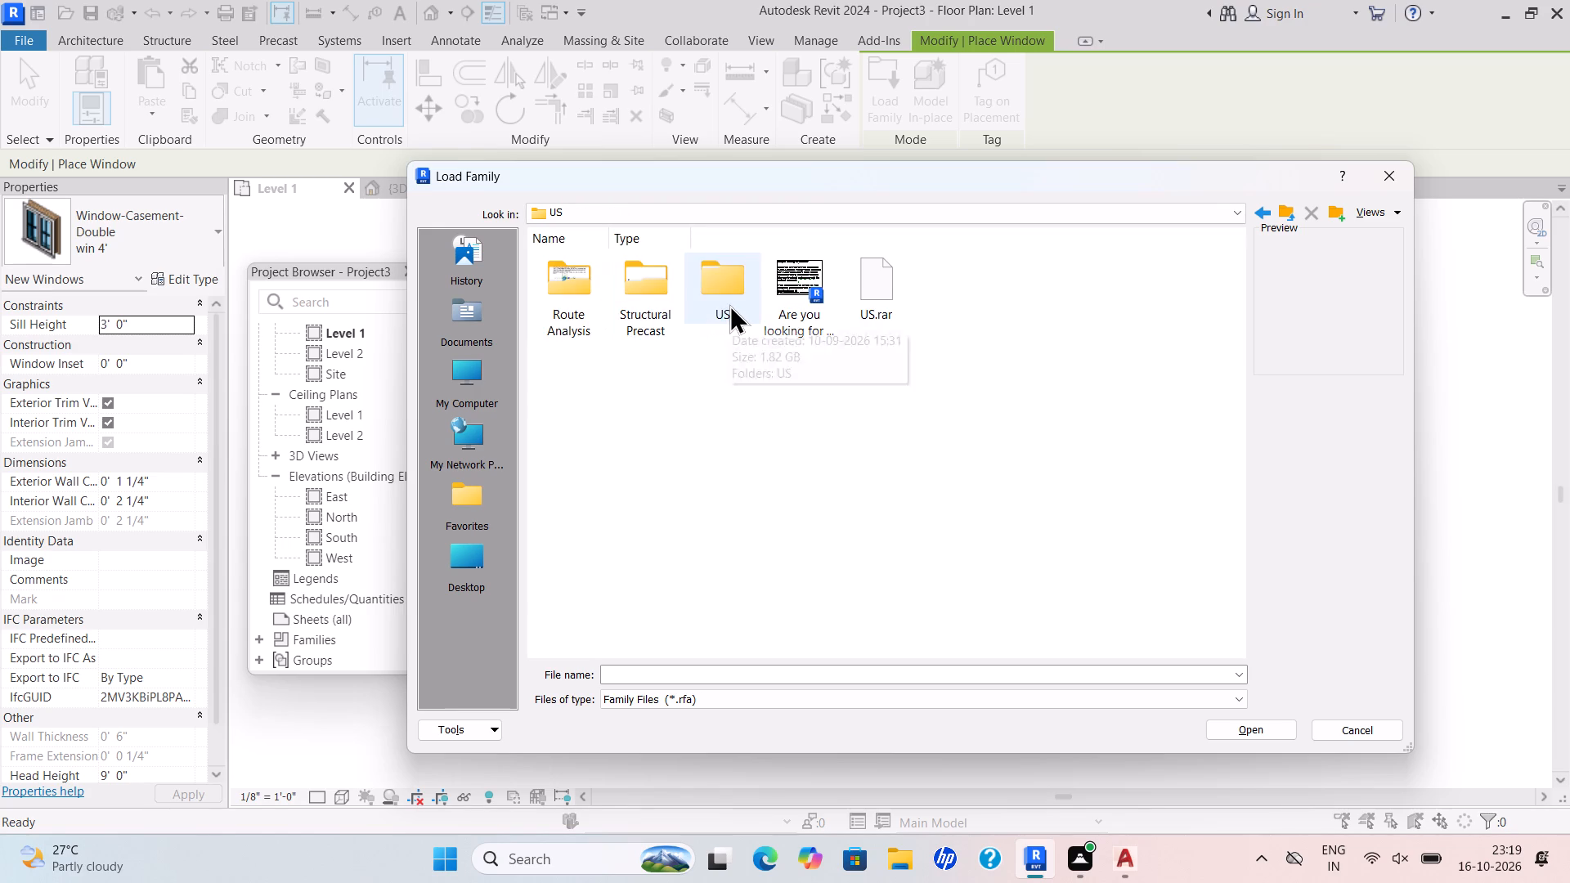
{"action": "double_click", "coordinate": [727, 304]}
{"action": "double_click", "coordinate": [731, 304]}
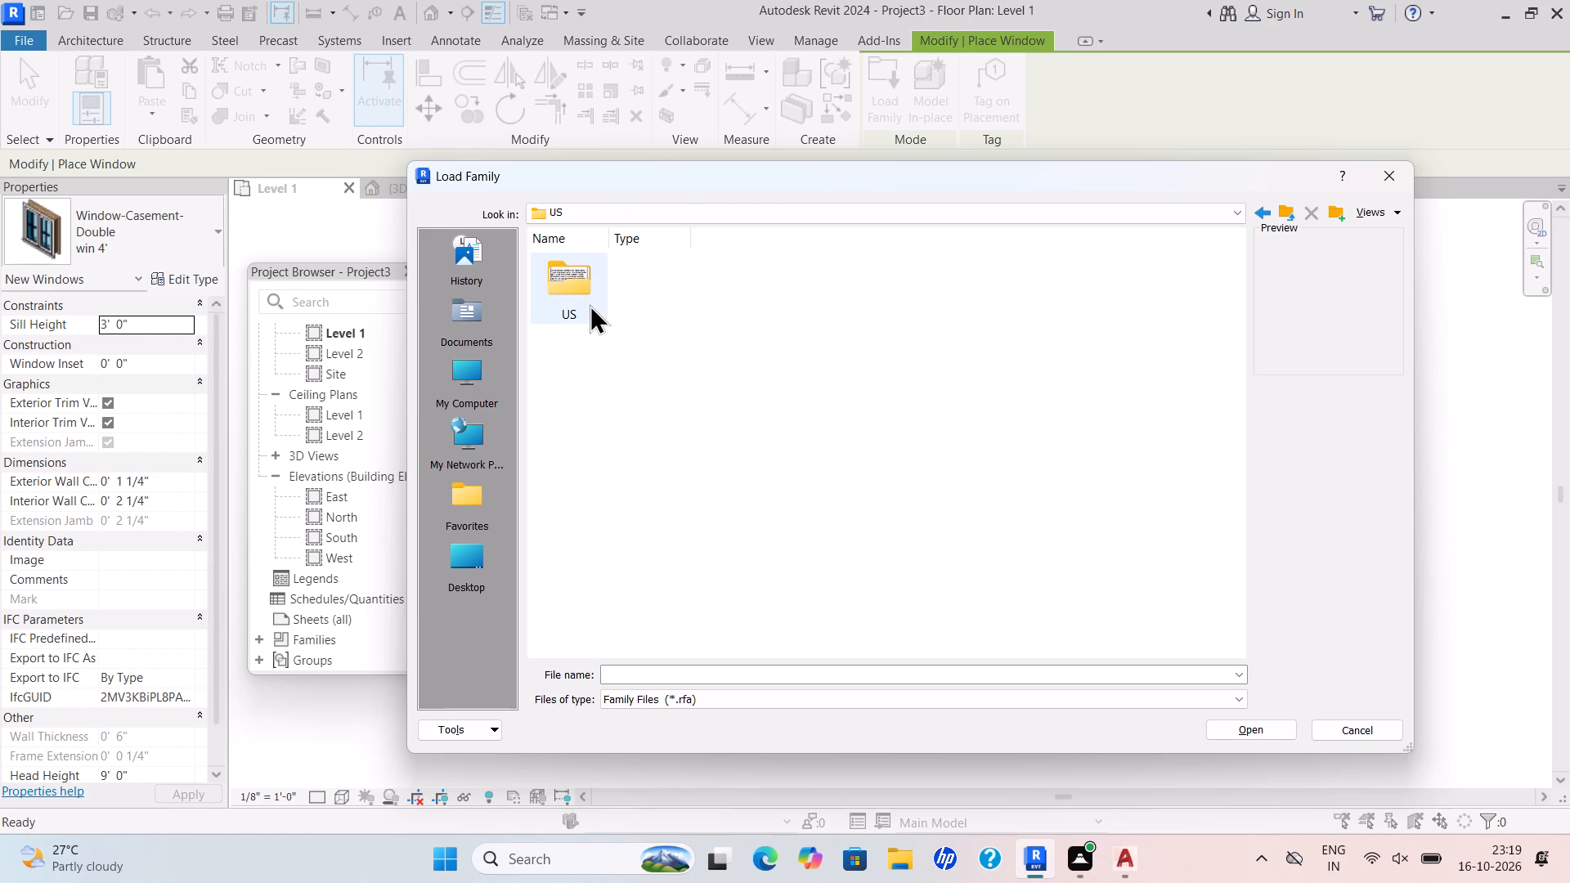
{"action": "double_click", "coordinate": [590, 304]}
{"action": "scroll", "coordinate": [801, 358], "scroll_direction": "down", "scroll_amount": 5}
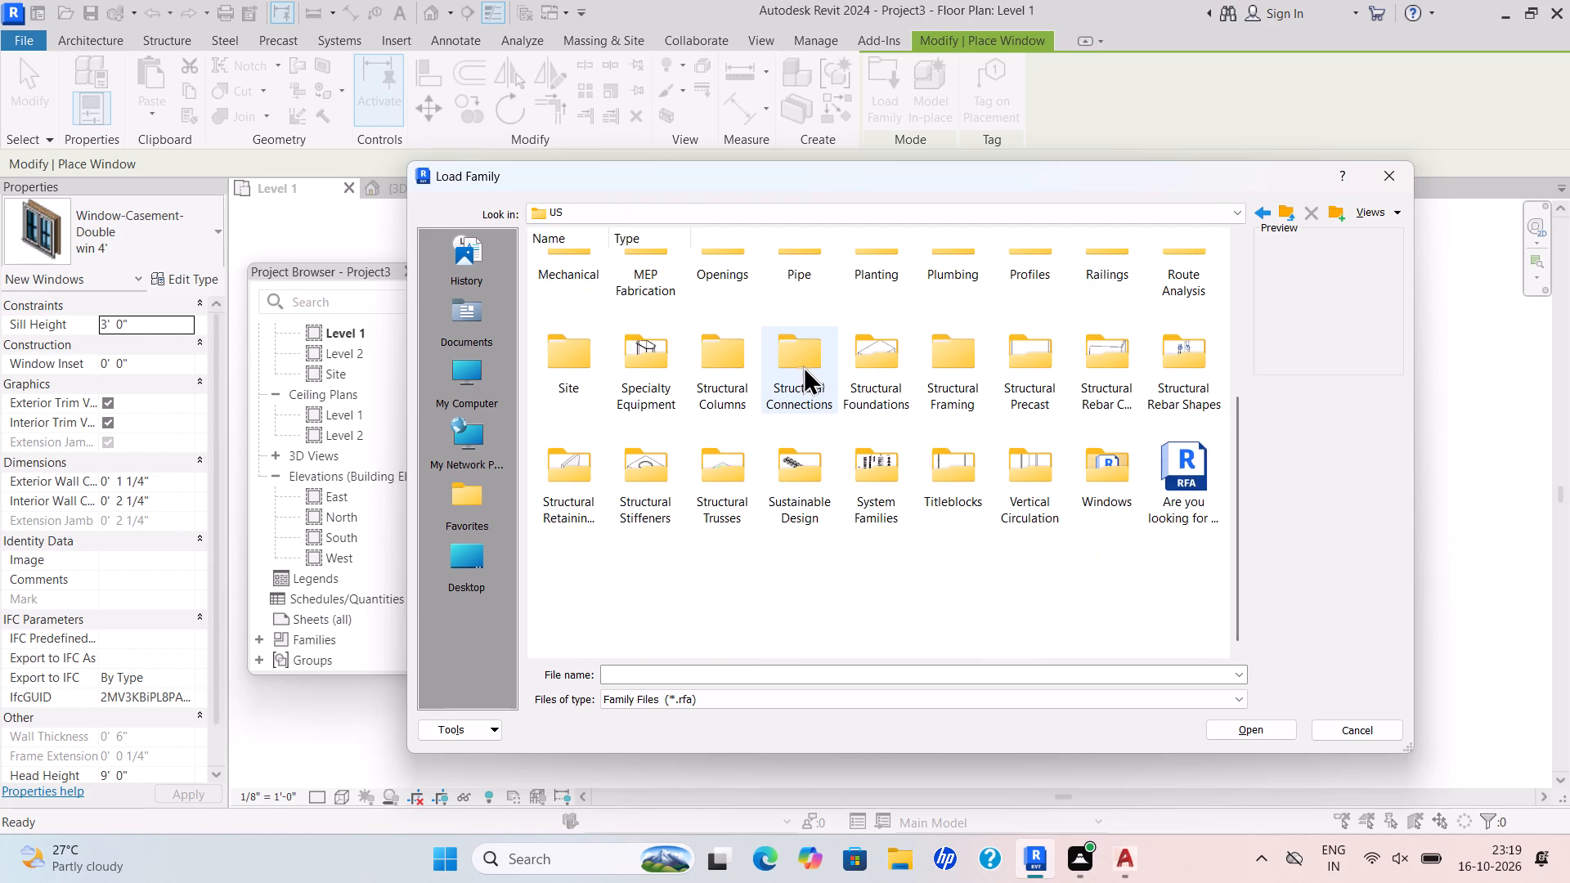
{"action": "left_click", "coordinate": [1106, 490]}
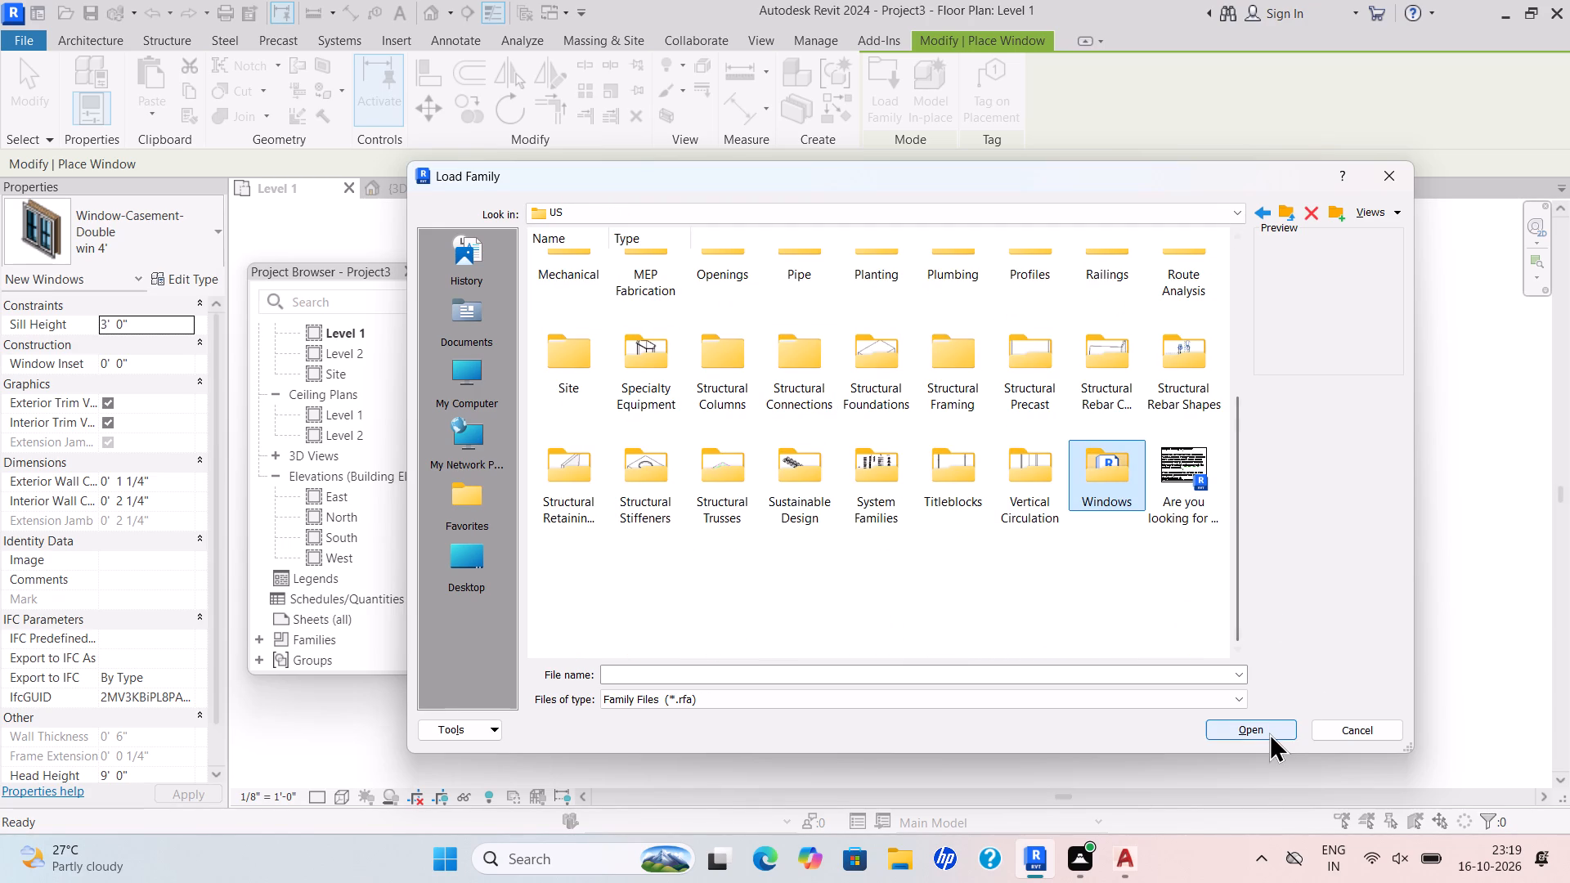
{"action": "left_click", "coordinate": [1267, 724]}
{"action": "left_click", "coordinate": [1240, 726]}
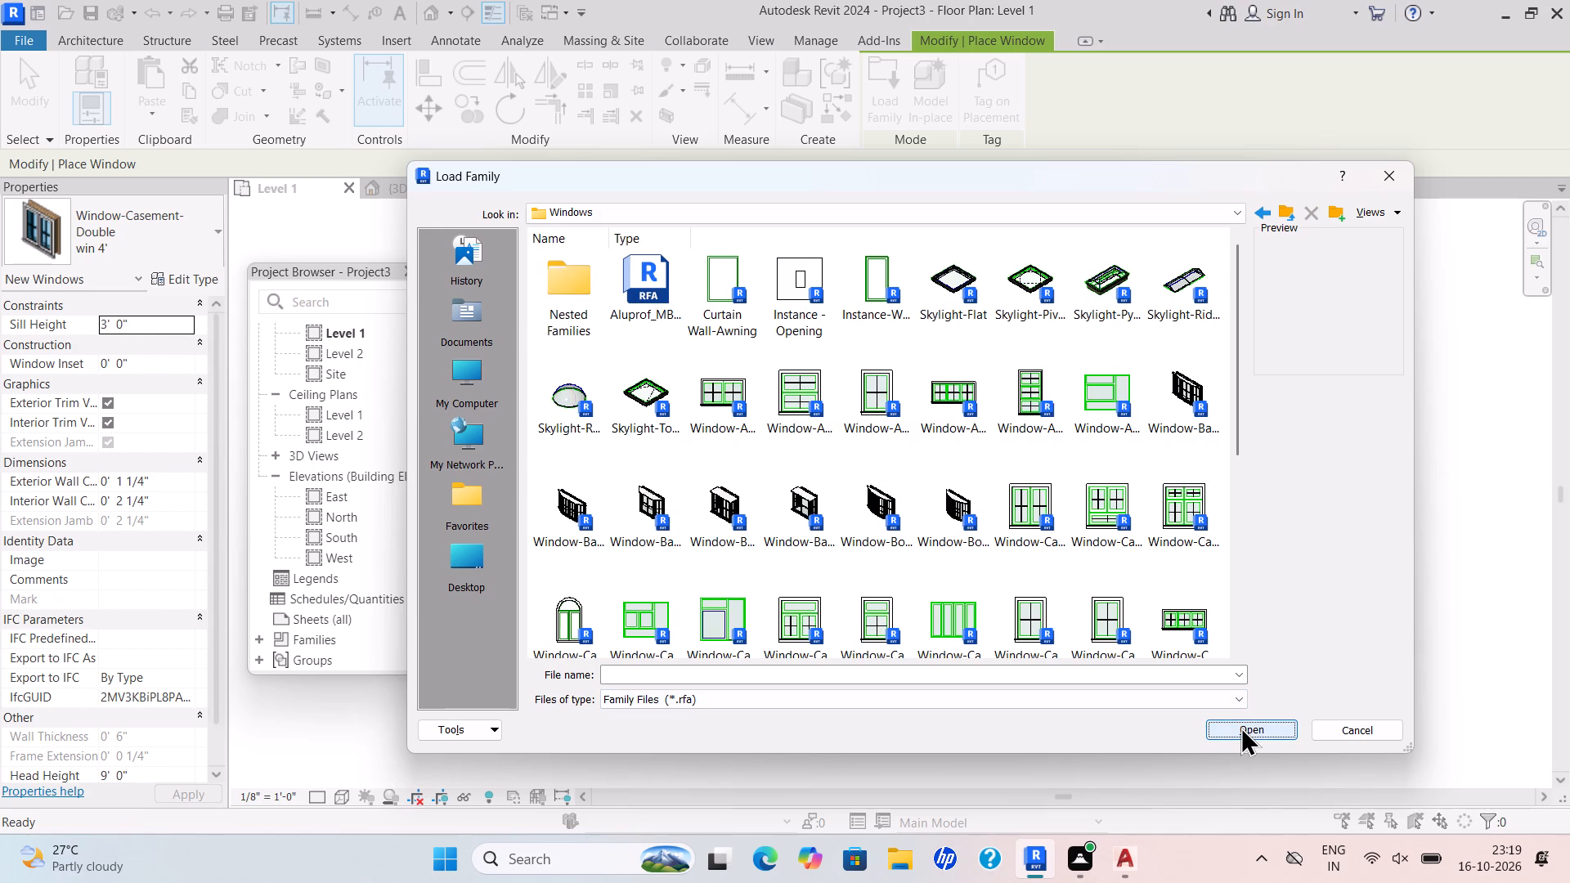
{"action": "scroll", "coordinate": [1068, 591], "scroll_direction": "down", "scroll_amount": 9}
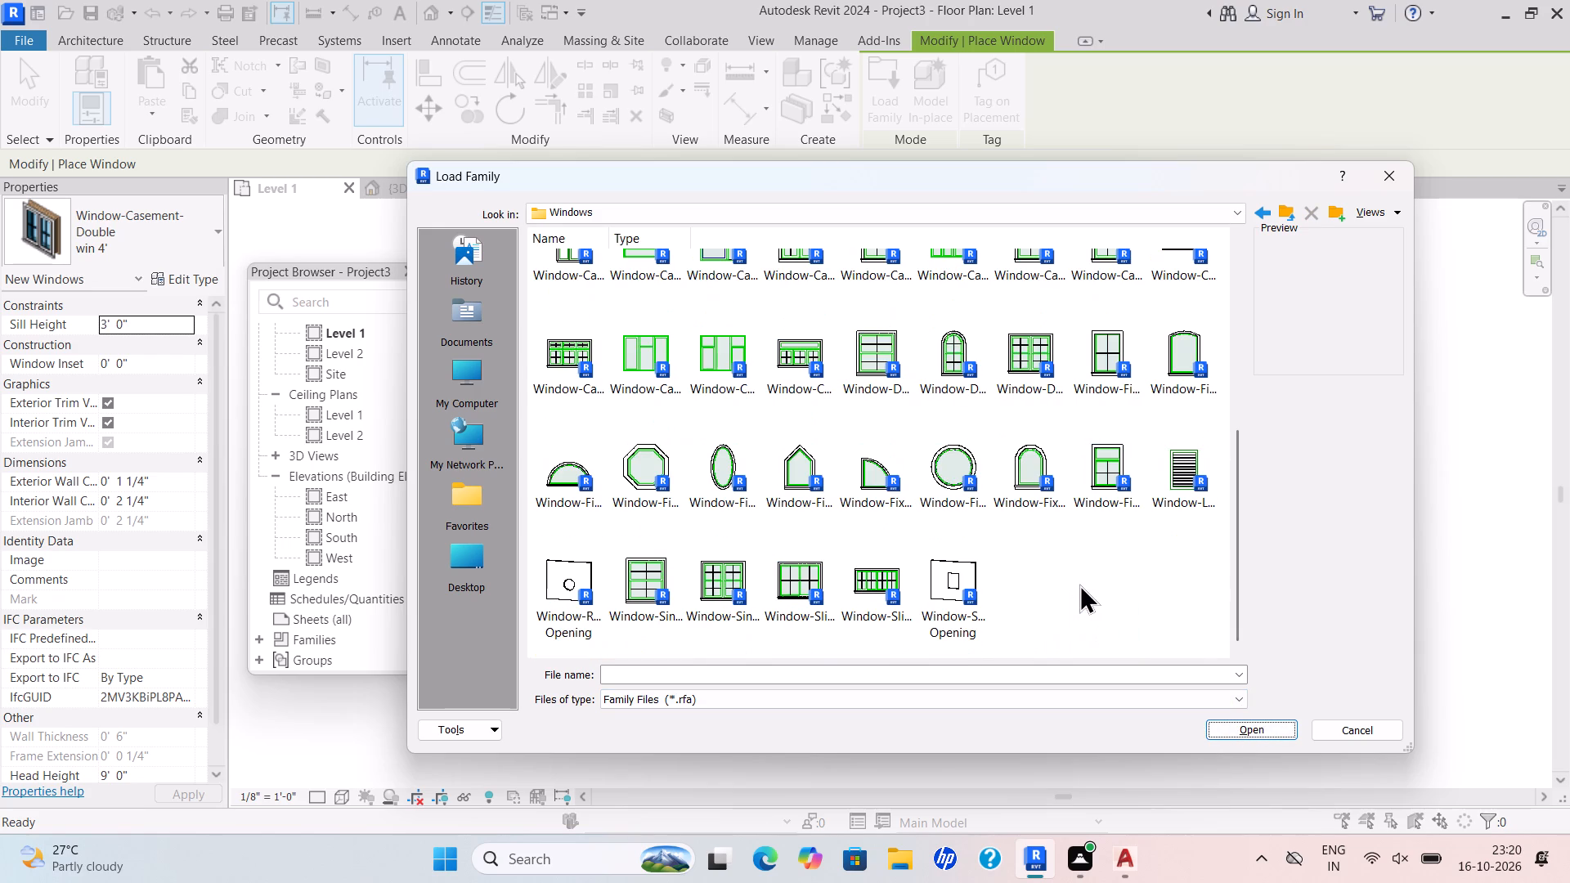
{"action": "left_click", "coordinate": [1154, 475]}
{"action": "left_click", "coordinate": [1272, 723]}
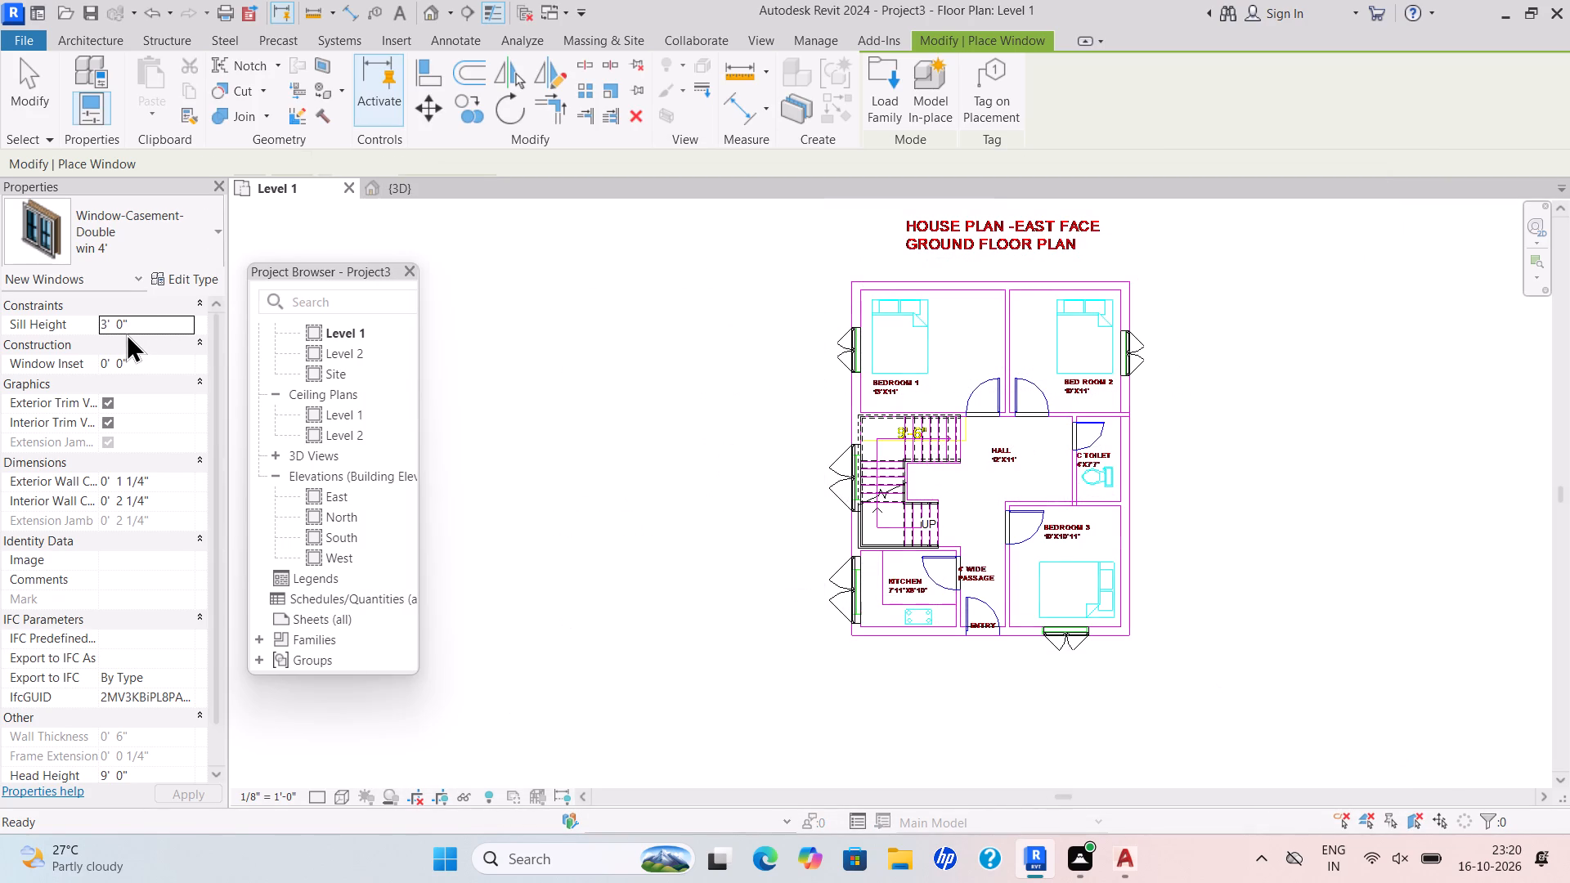
Place a Window-Louvers 24" x 24" window with a 7' sill height in the C Toilet's exterior wall beside the WC.
{"action": "left_click_drag", "start_coordinate": [162, 322], "coordinate": [56, 363]}
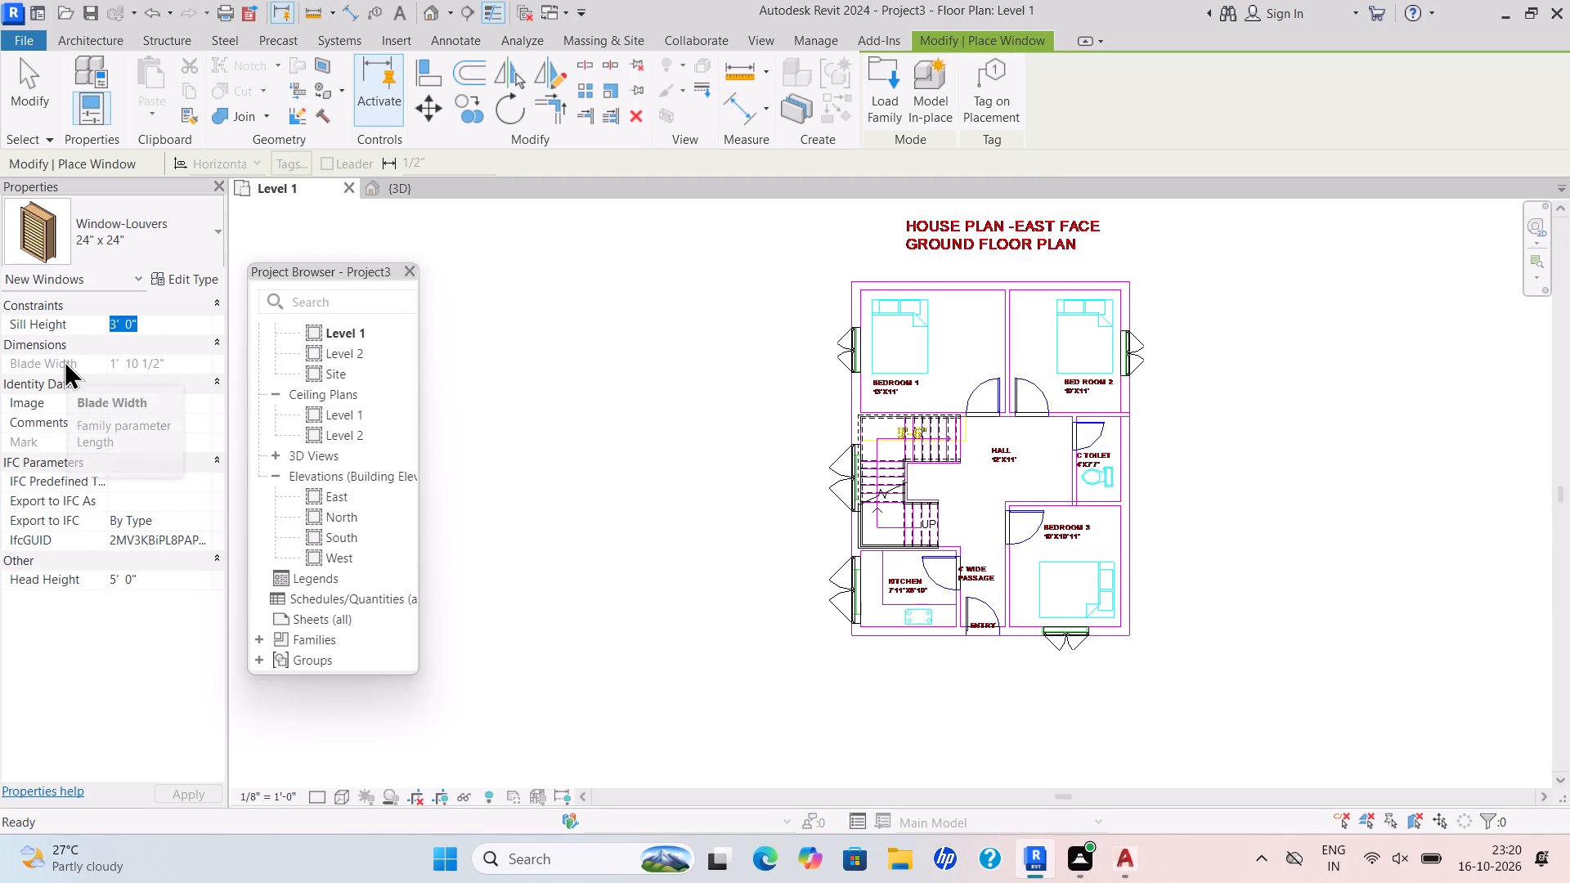
{"action": "key", "text": "BackSpace"}
{"action": "type", "text": "7'"}
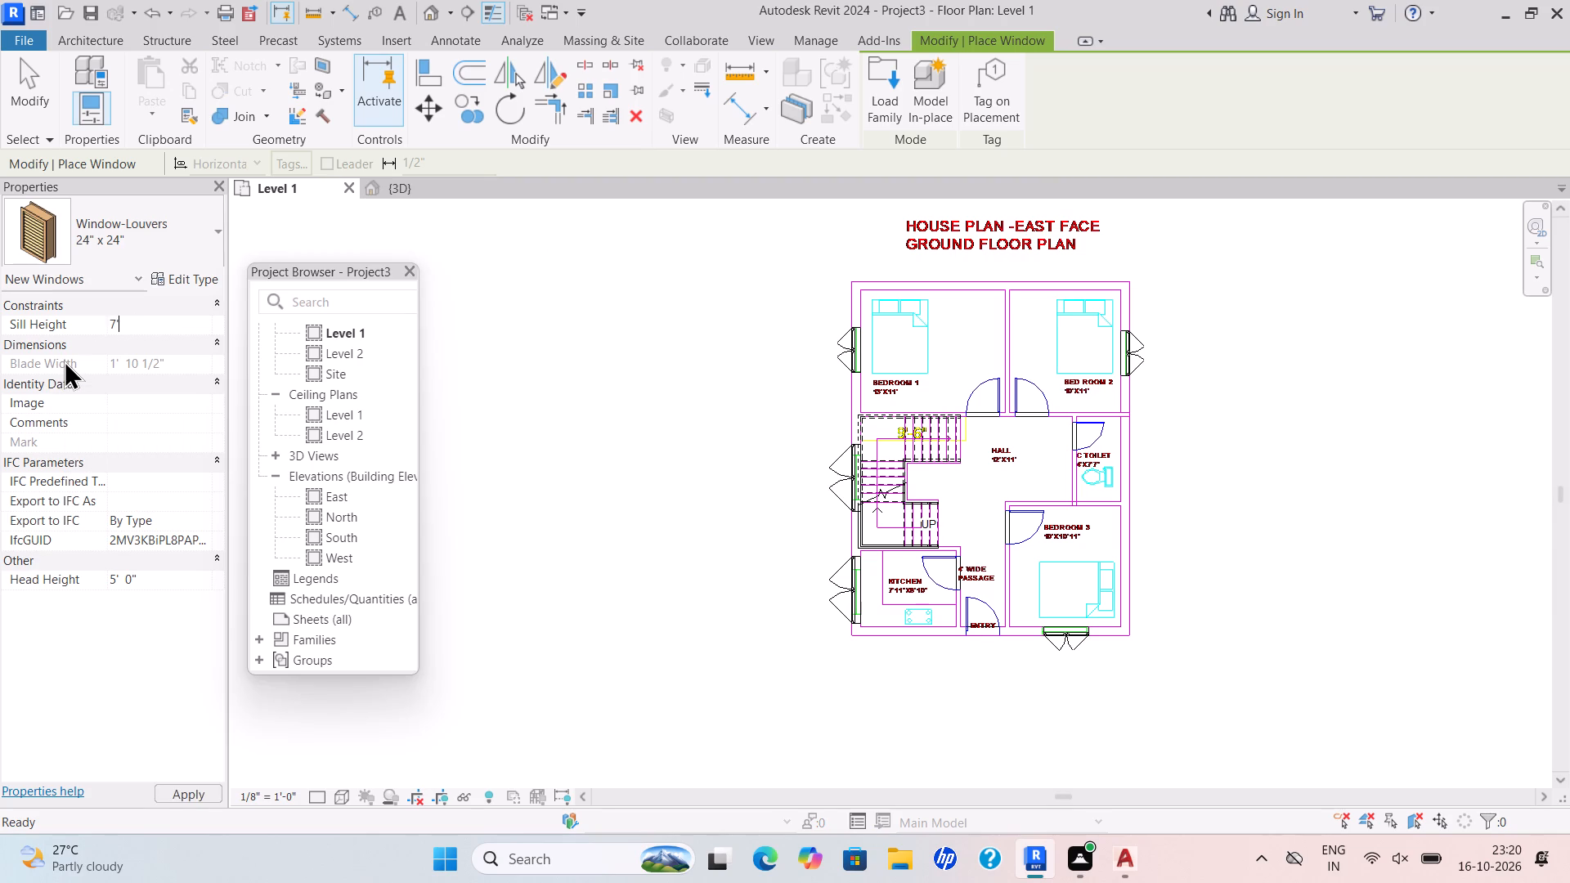
{"action": "key", "text": "Return"}
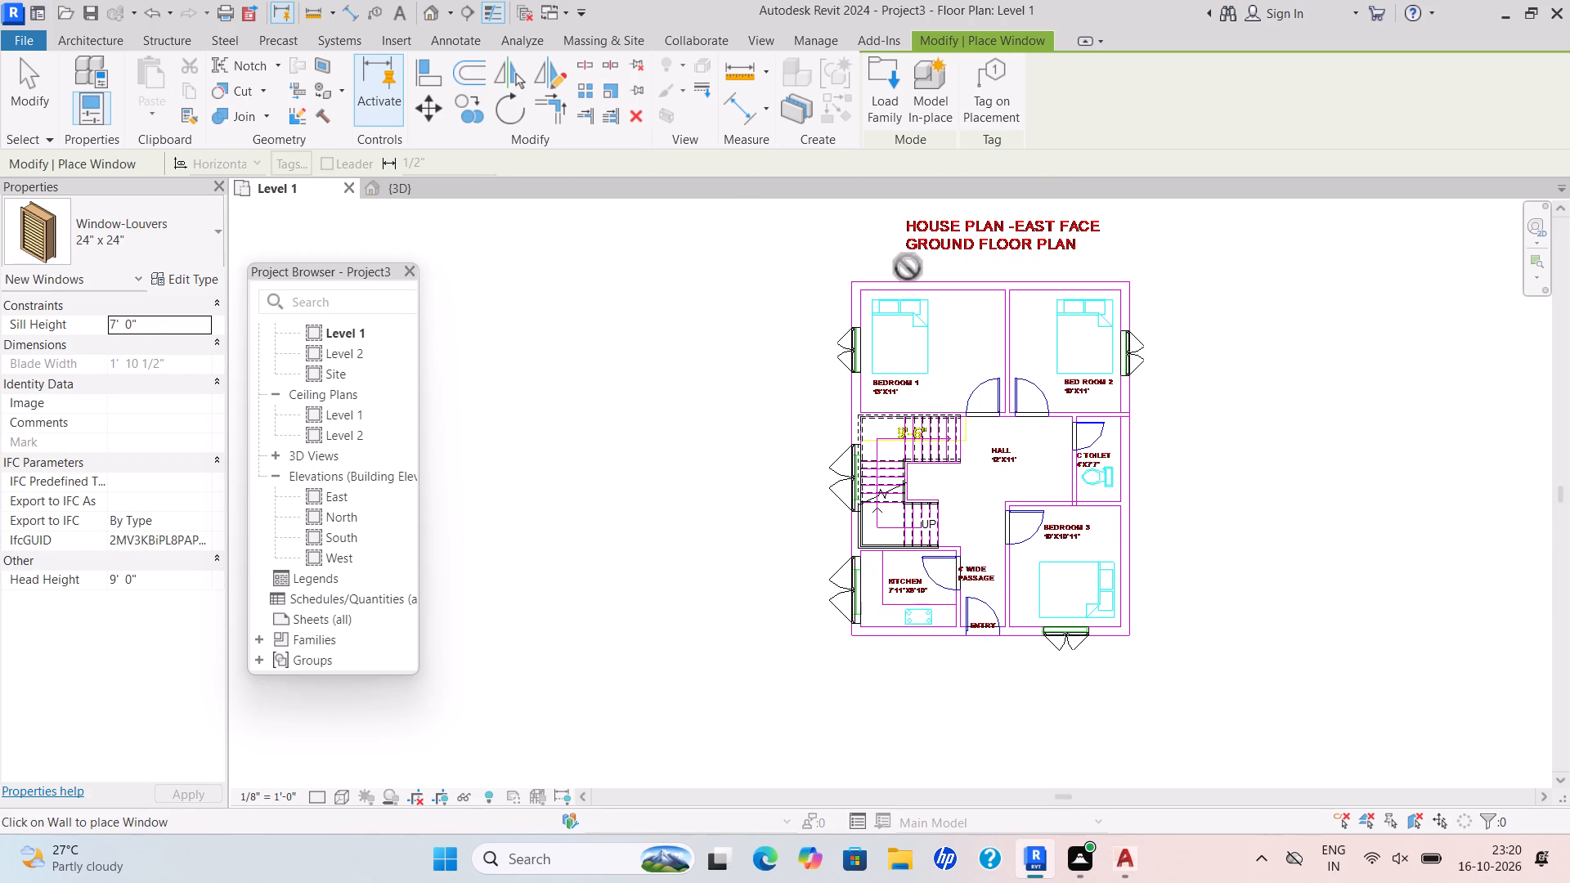
{"action": "scroll", "coordinate": [908, 271], "scroll_direction": "up", "scroll_amount": 3}
{"action": "scroll", "coordinate": [898, 379], "scroll_direction": "down", "scroll_amount": 2}
{"action": "middle_click_drag", "start_coordinate": [886, 378], "coordinate": [733, 333]}
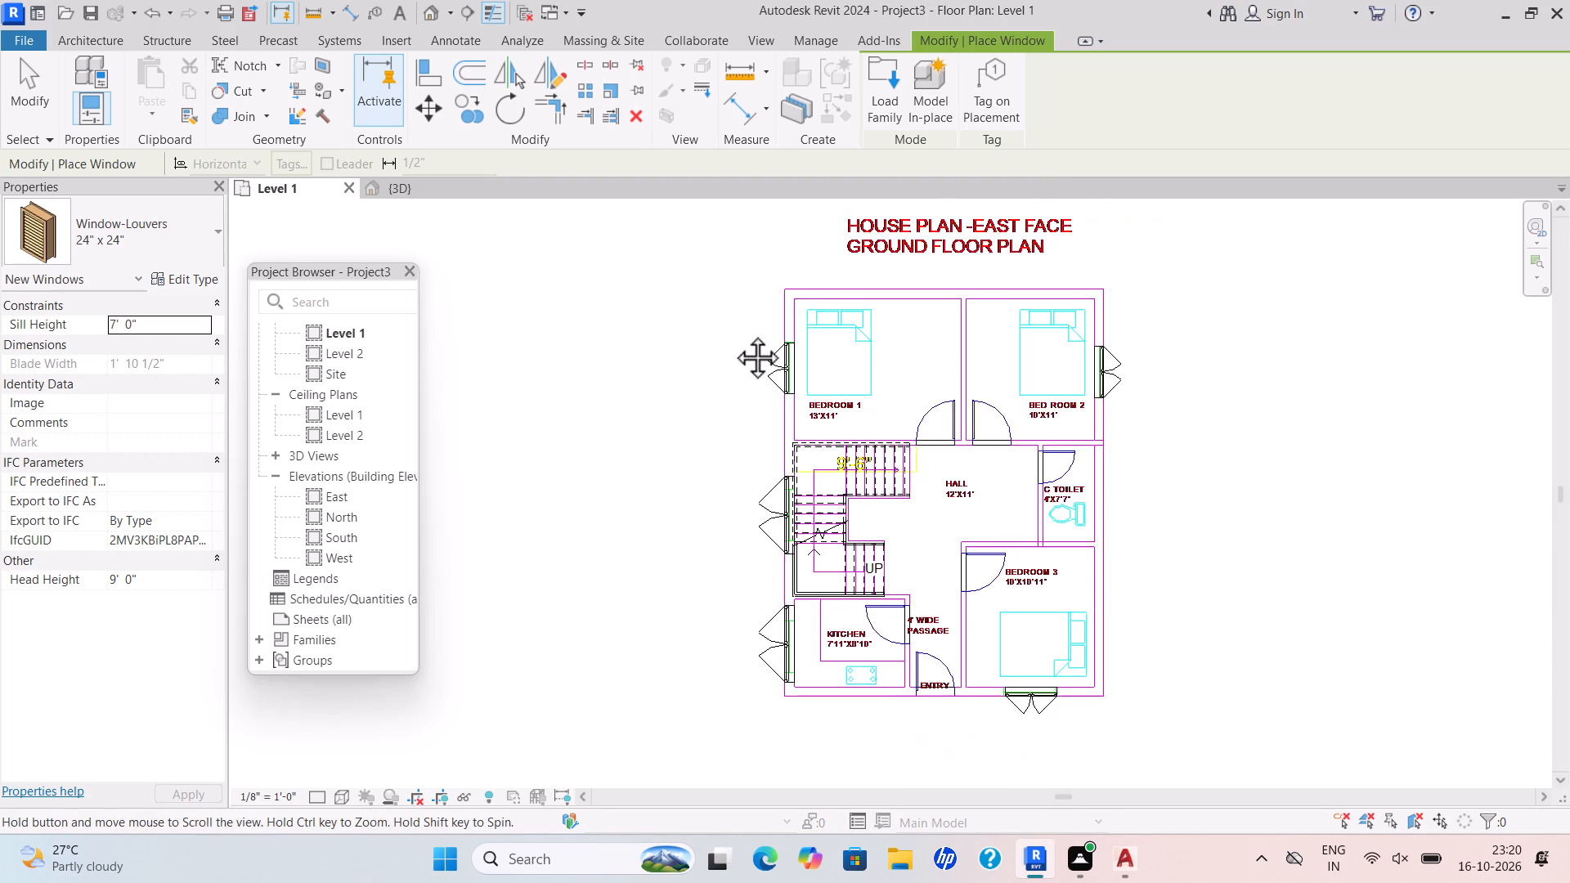
{"action": "middle_click_drag", "start_coordinate": [733, 333], "coordinate": [674, 328]}
{"action": "scroll", "coordinate": [940, 480], "scroll_direction": "up", "scroll_amount": 4}
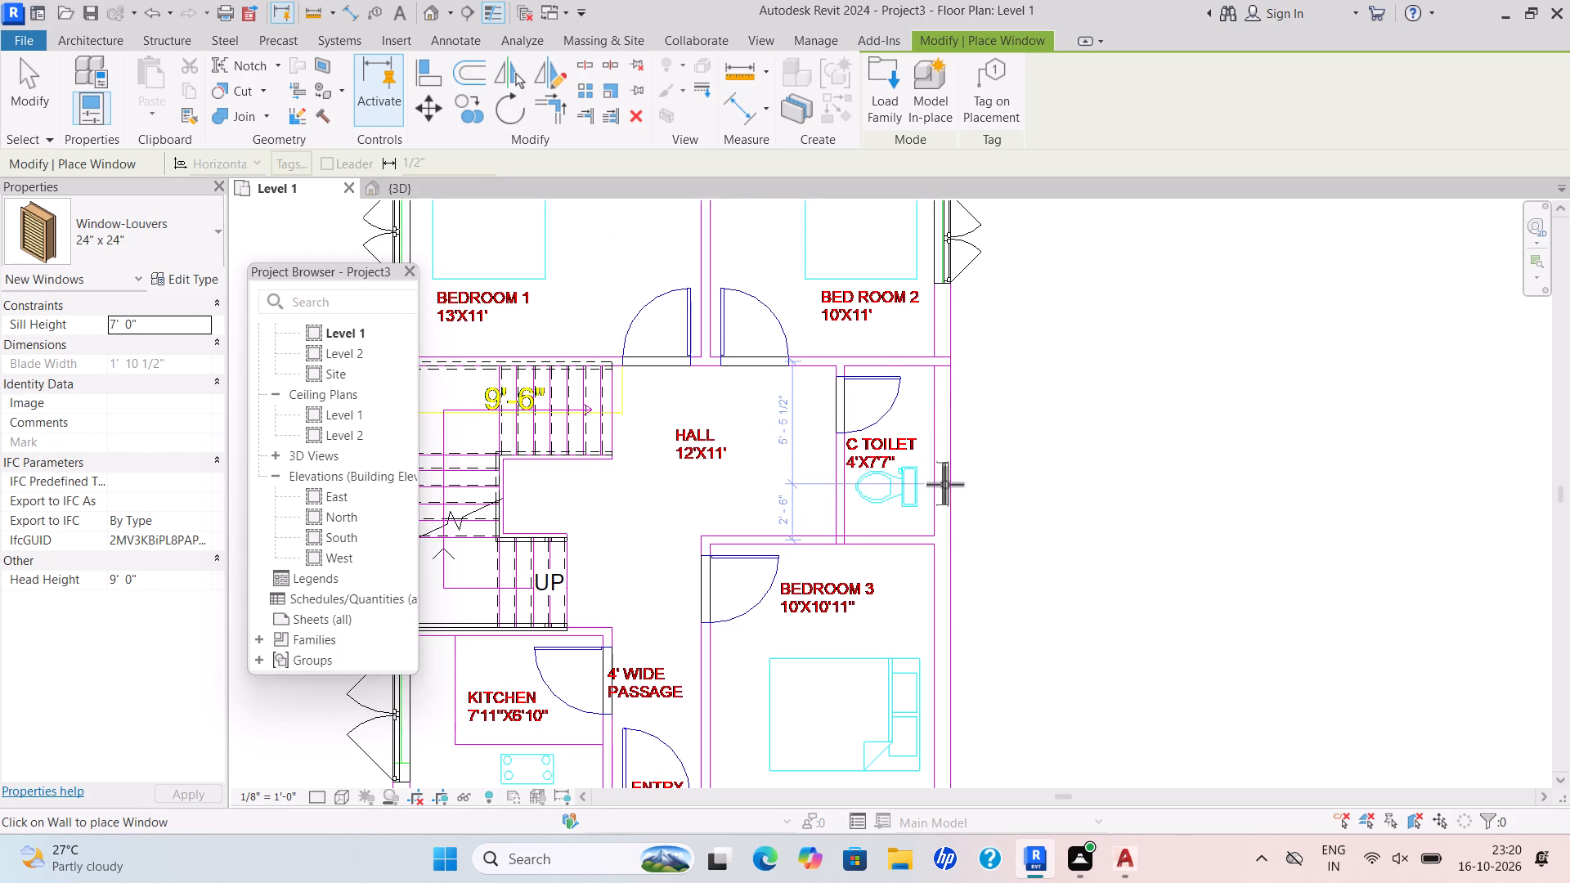
{"action": "left_click", "coordinate": [944, 483]}
{"action": "scroll", "coordinate": [999, 473], "scroll_direction": "down", "scroll_amount": 4}
{"action": "middle_click_drag", "start_coordinate": [999, 473], "coordinate": [1021, 441]}
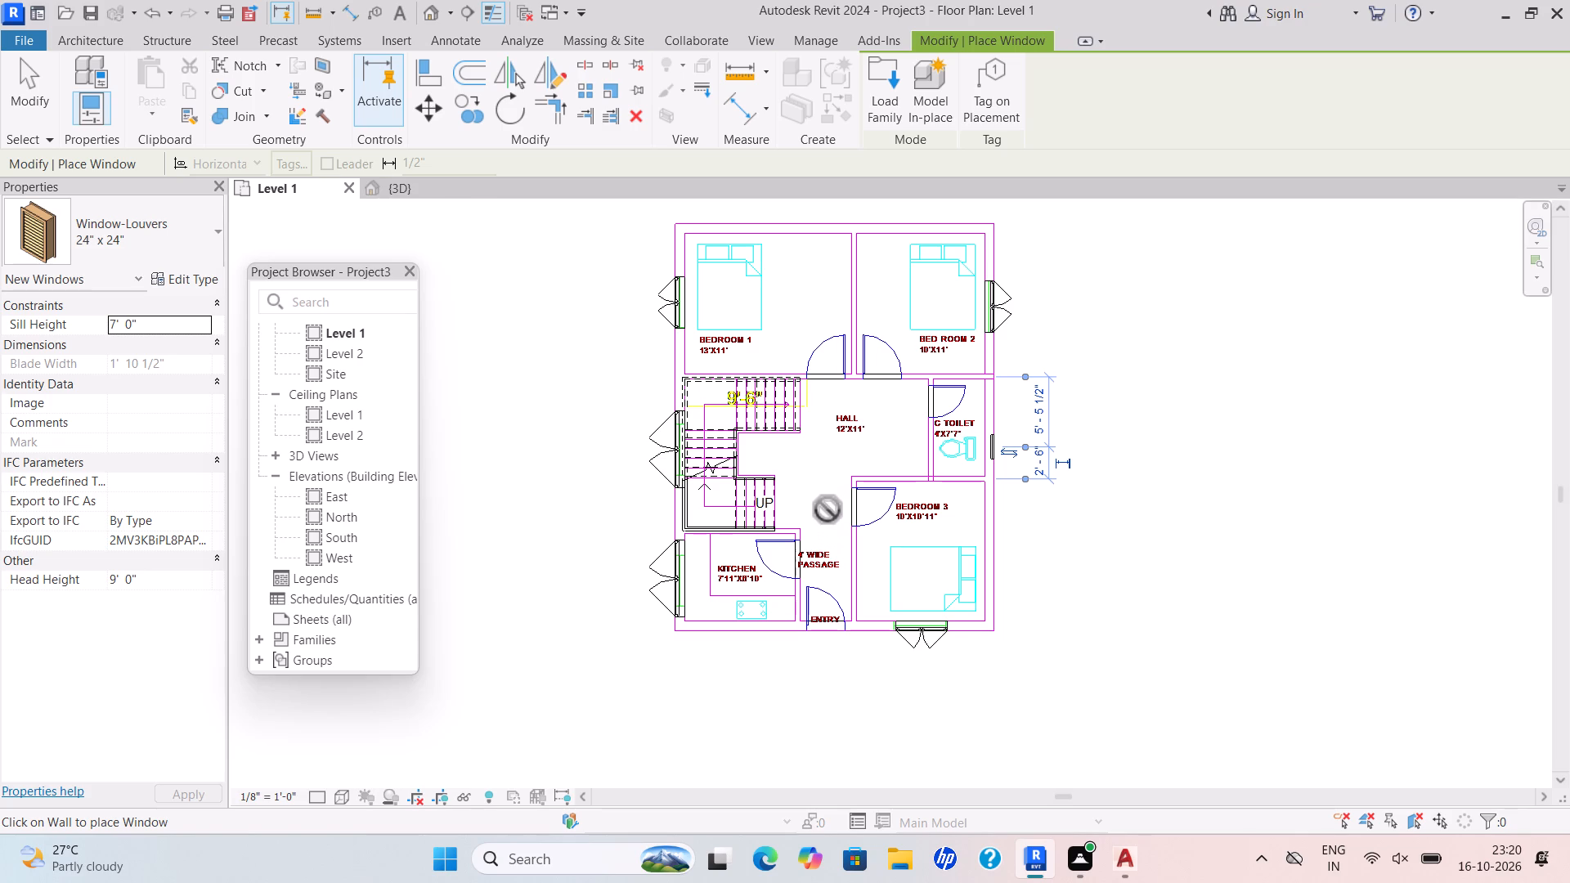
{"action": "key", "text": "Escape"}
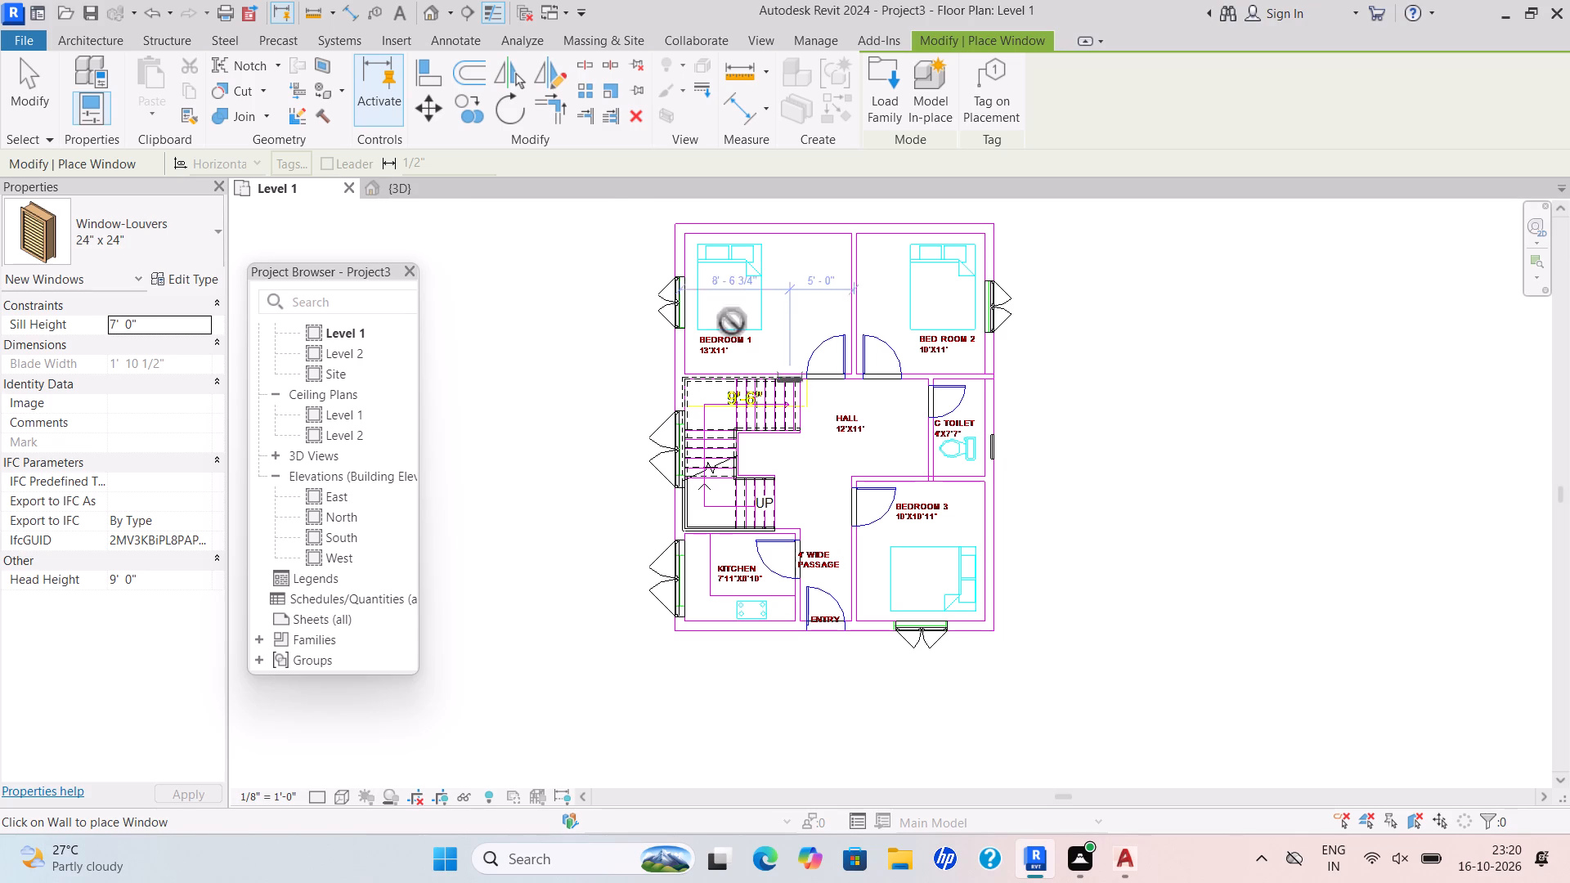
{"action": "key", "text": "Escape"}
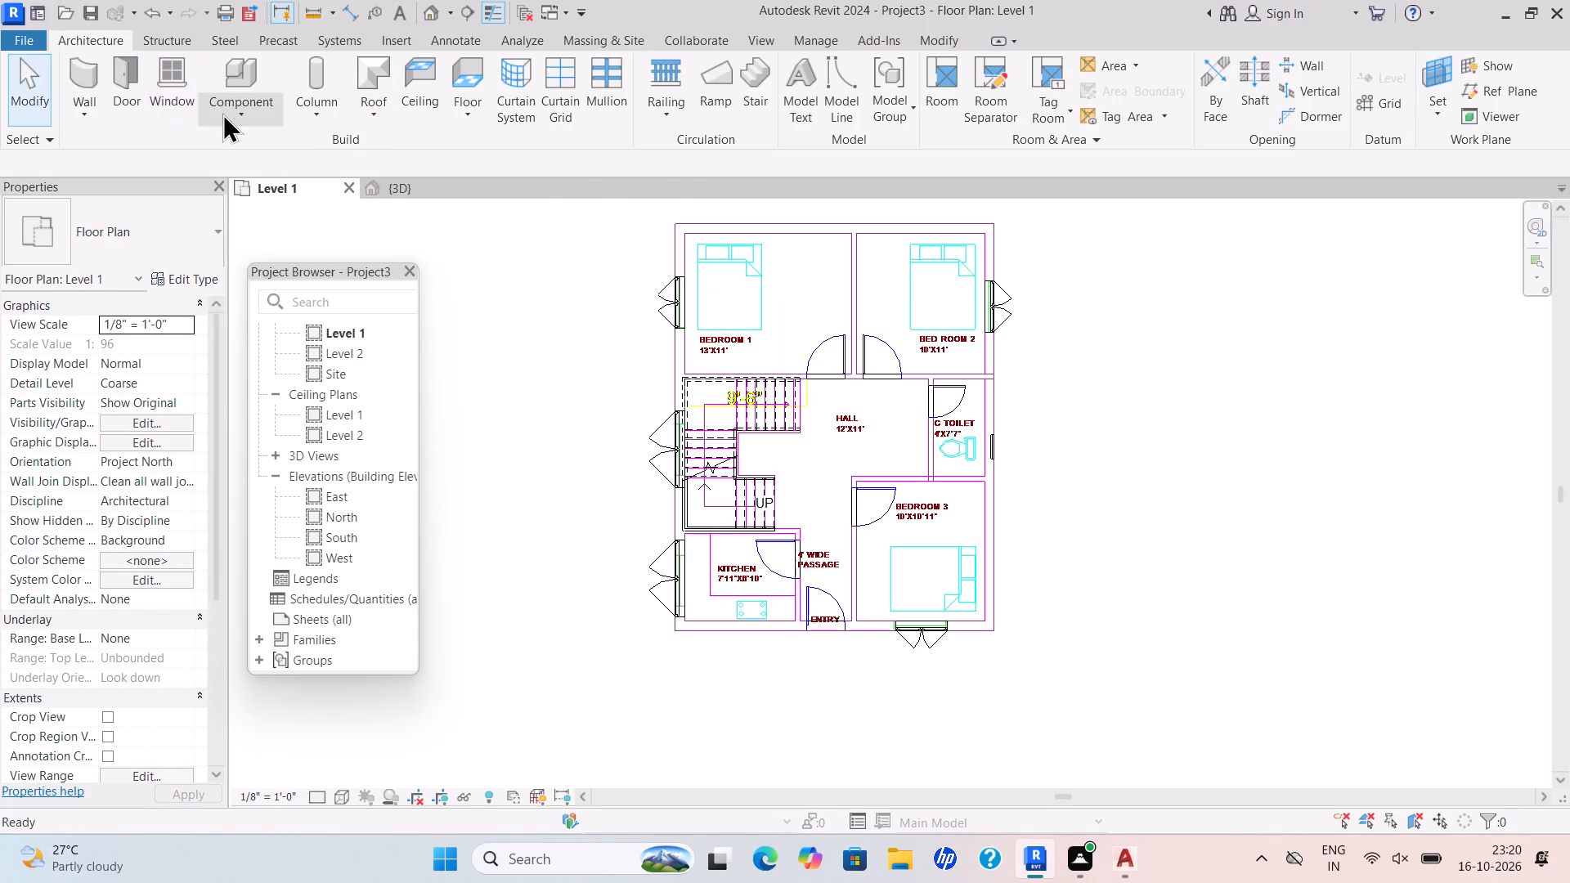
Load the Bed_17739 component family from the beds folder of Documents > SHUBHAM CITY.
{"action": "left_click", "coordinate": [235, 112]}
{"action": "left_click", "coordinate": [290, 149]}
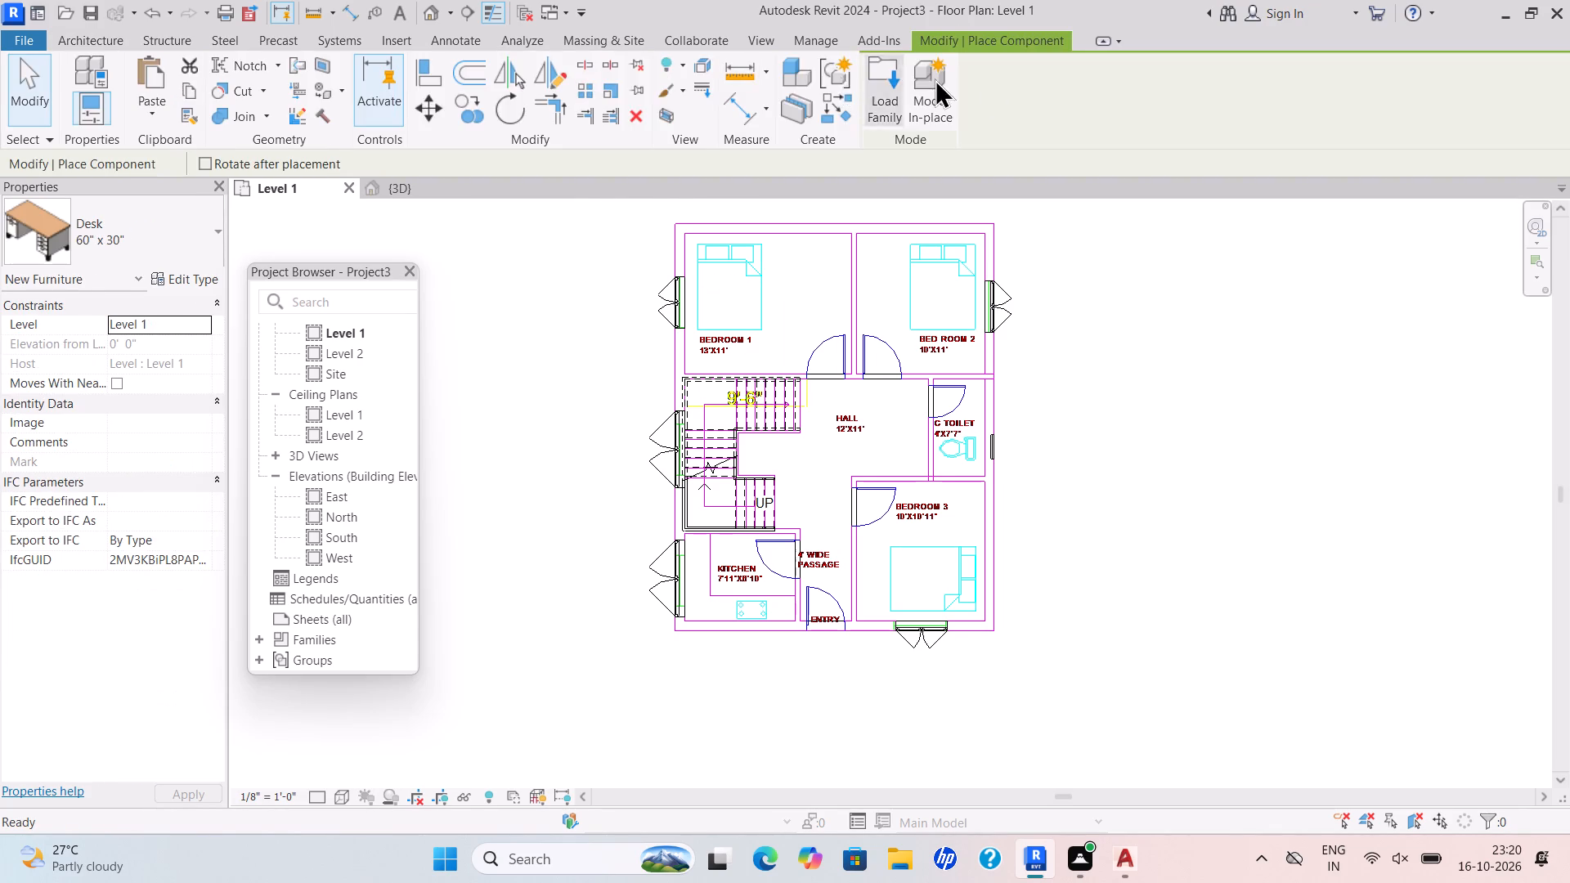
{"action": "double_click", "coordinate": [894, 104]}
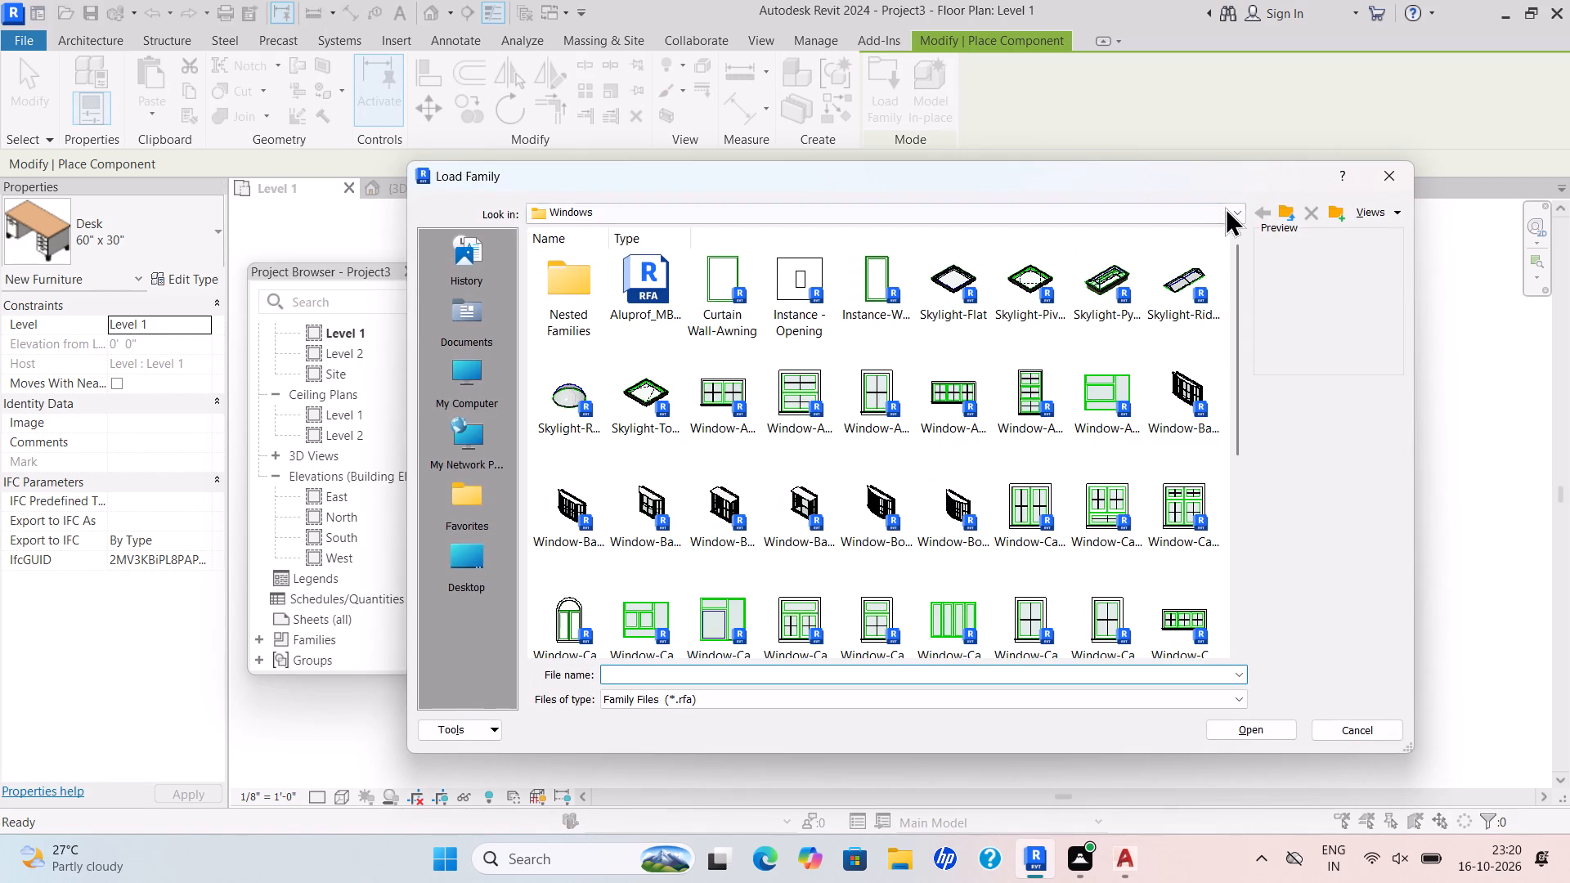
{"action": "left_click", "coordinate": [1234, 209]}
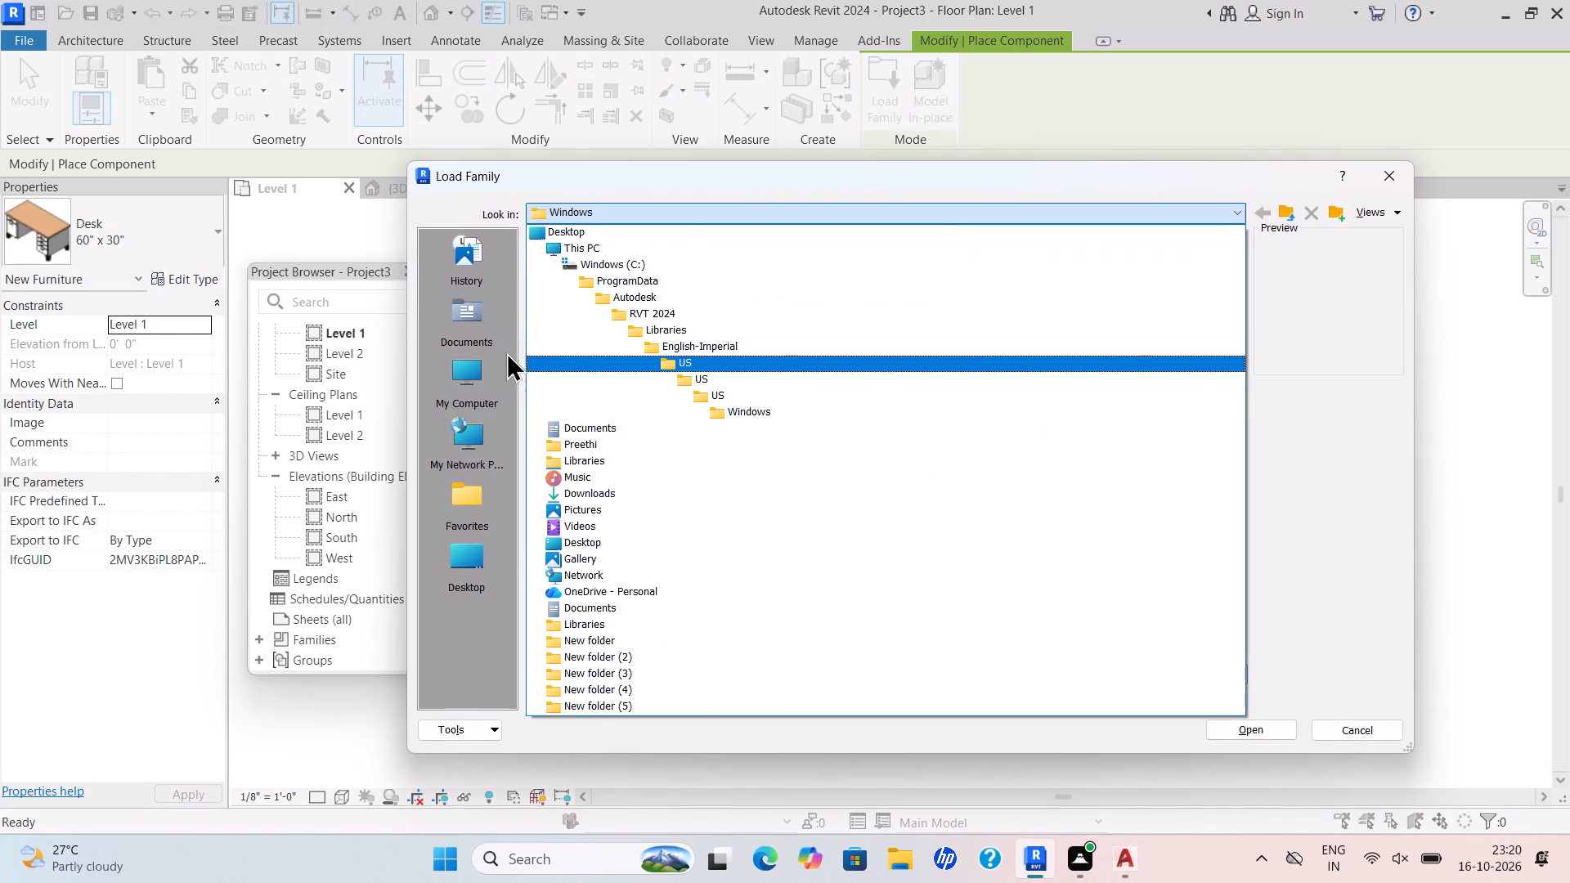
{"action": "double_click", "coordinate": [473, 325]}
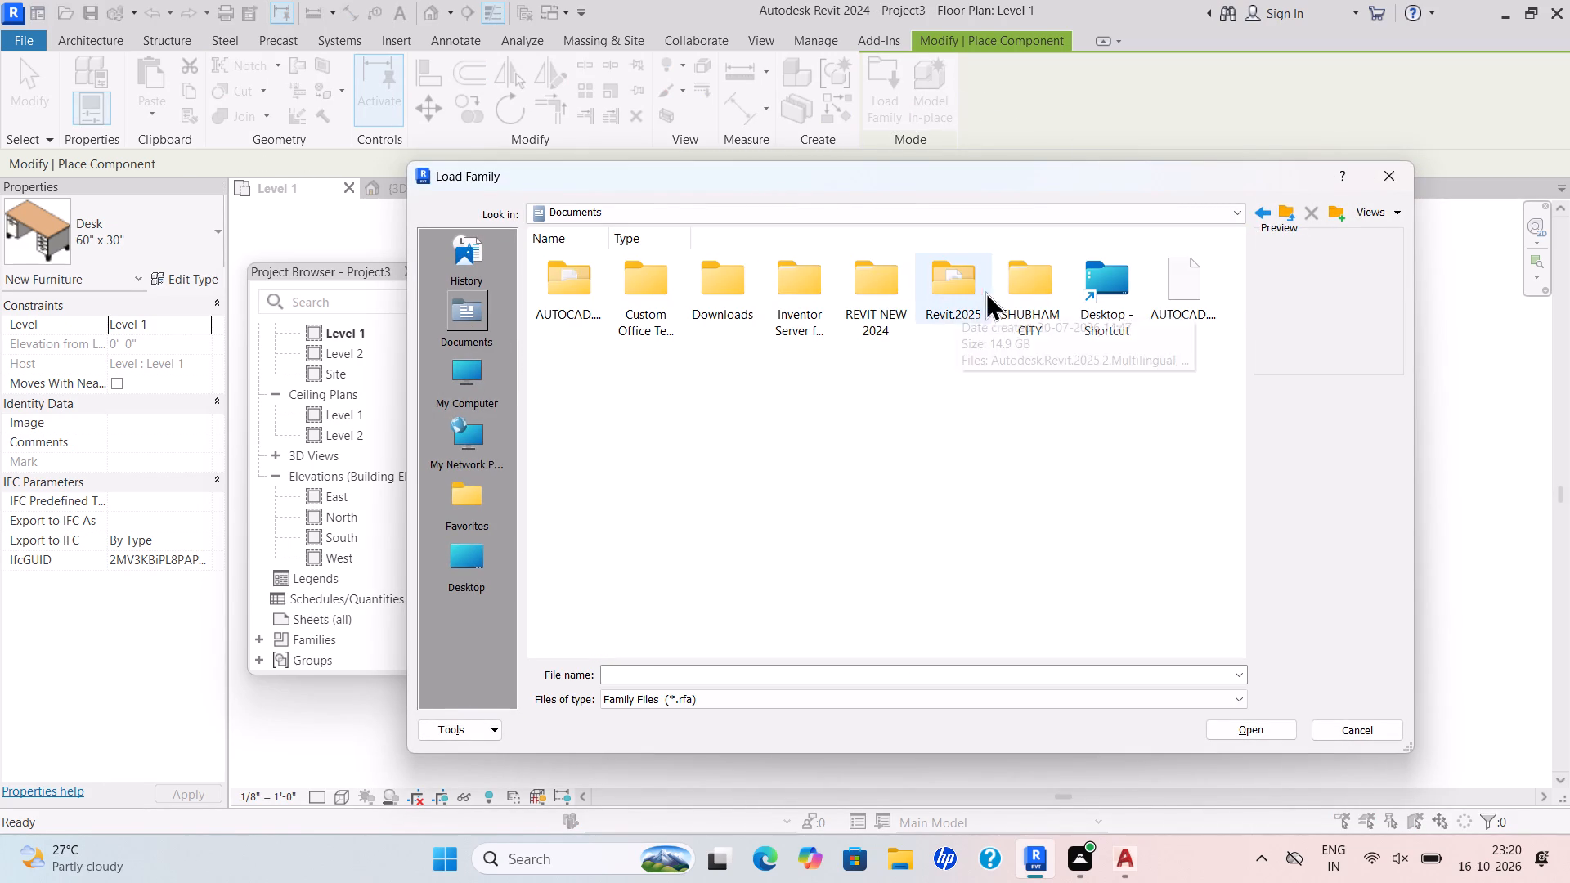
{"action": "left_click", "coordinate": [1025, 290]}
{"action": "left_click", "coordinate": [1022, 285]}
{"action": "double_click", "coordinate": [1021, 285]}
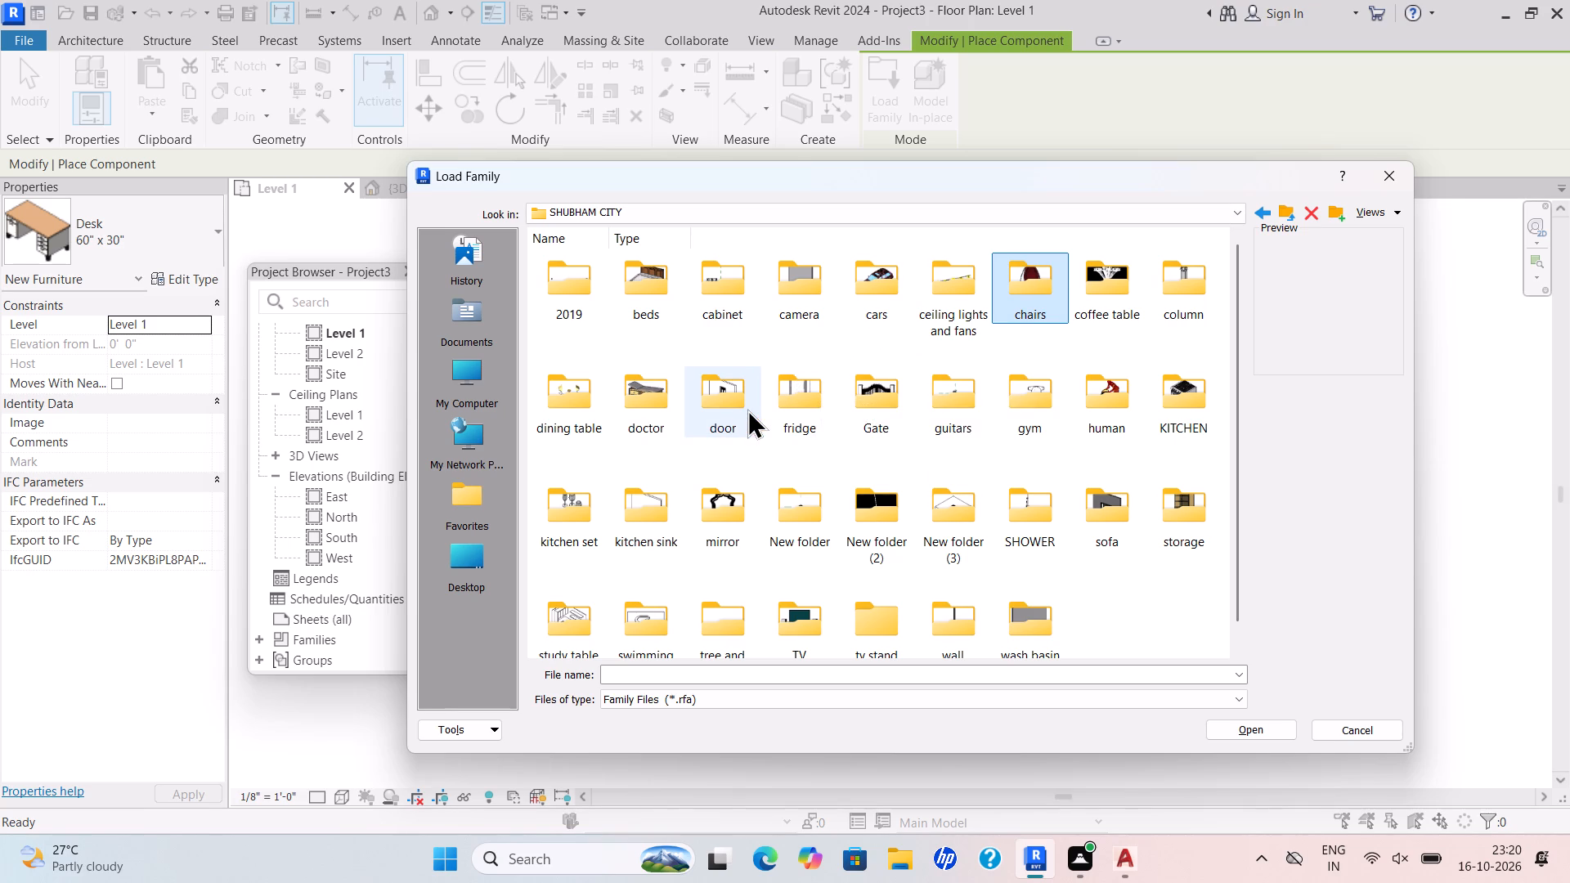
{"action": "scroll", "coordinate": [740, 409], "scroll_direction": "down", "scroll_amount": 3}
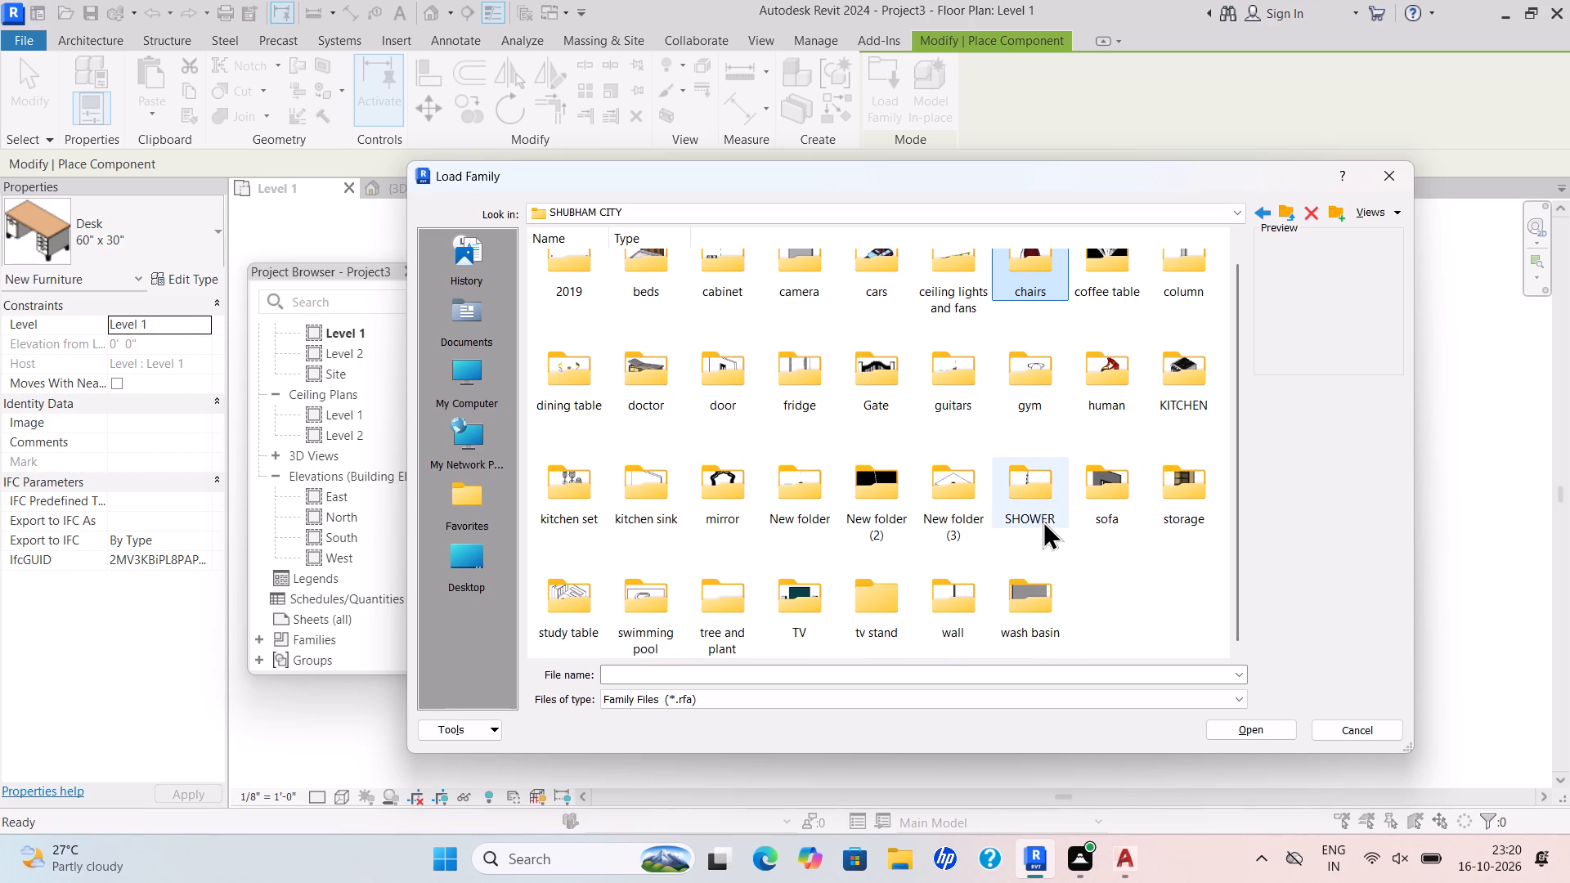
{"action": "double_click", "coordinate": [643, 285]}
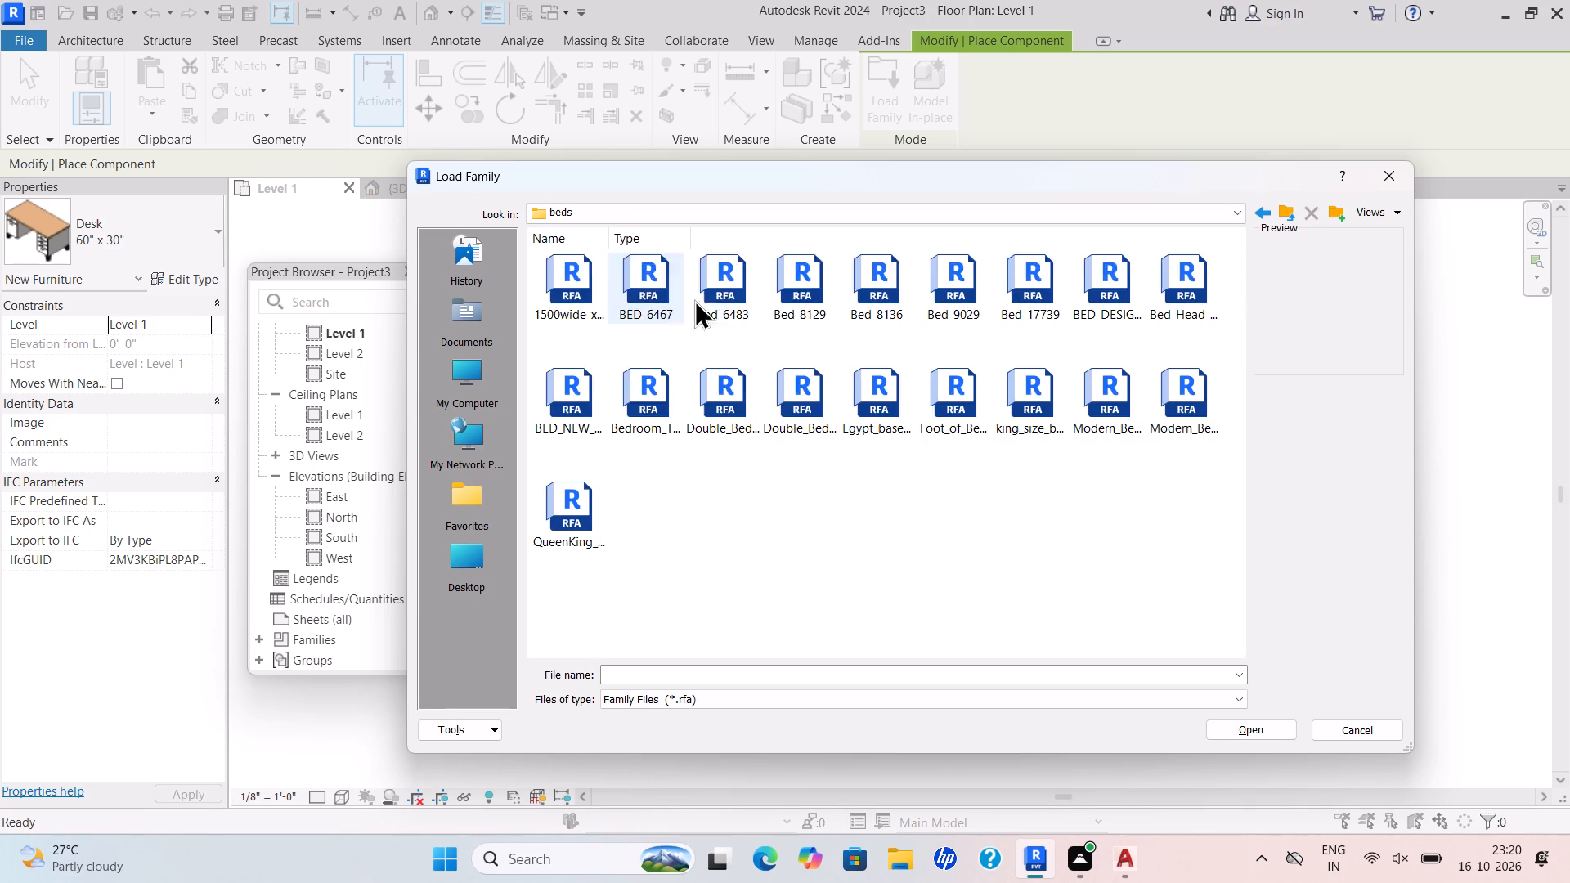
{"action": "left_click", "coordinate": [1025, 271]}
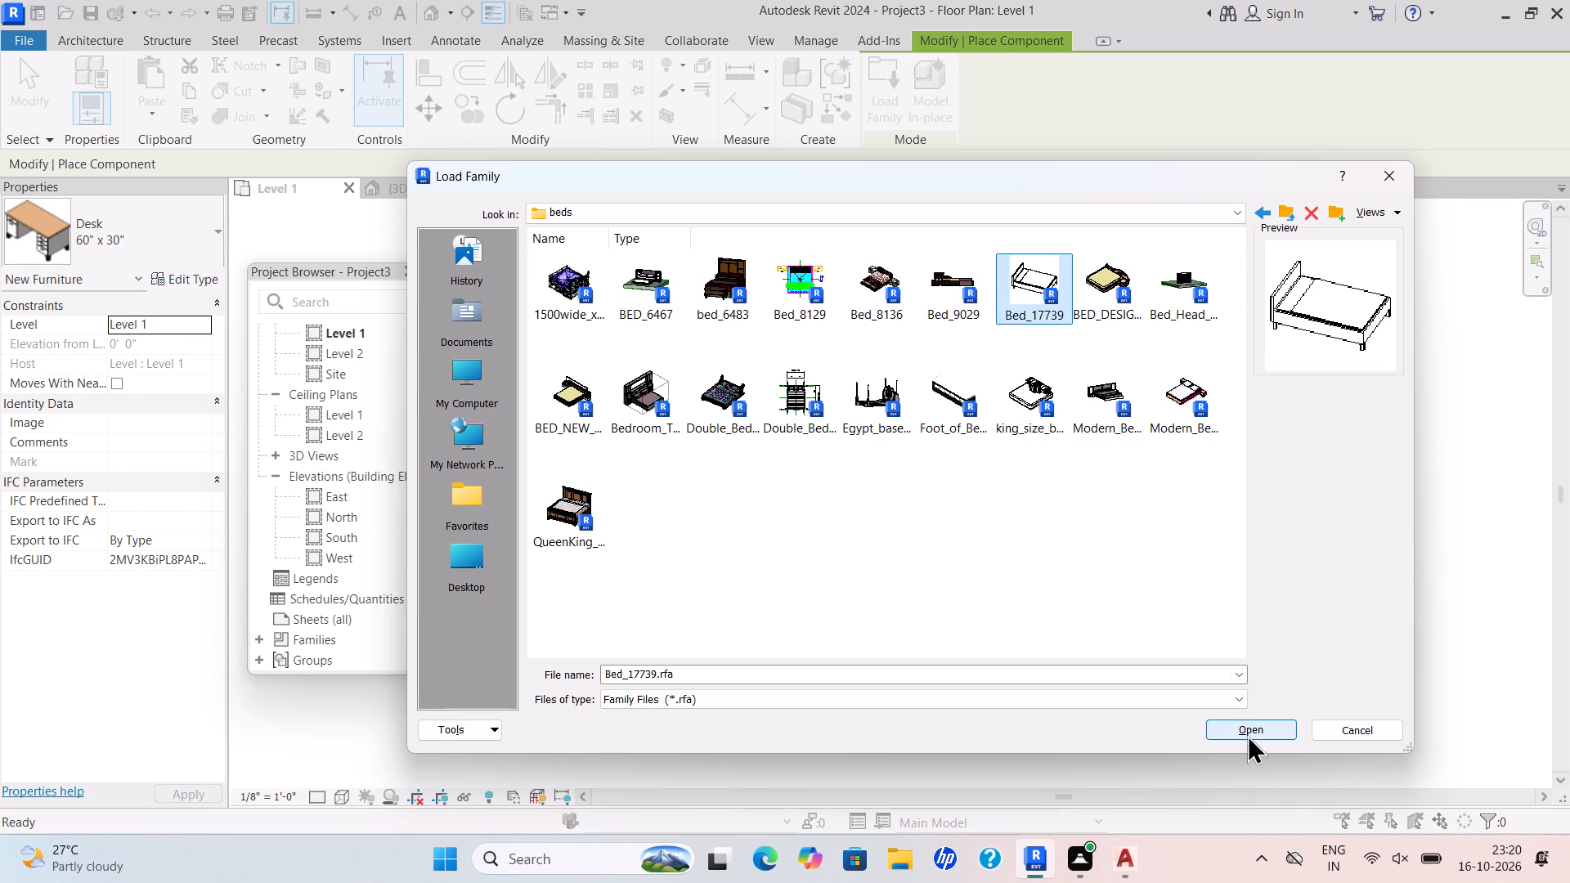
{"action": "left_click", "coordinate": [1242, 724]}
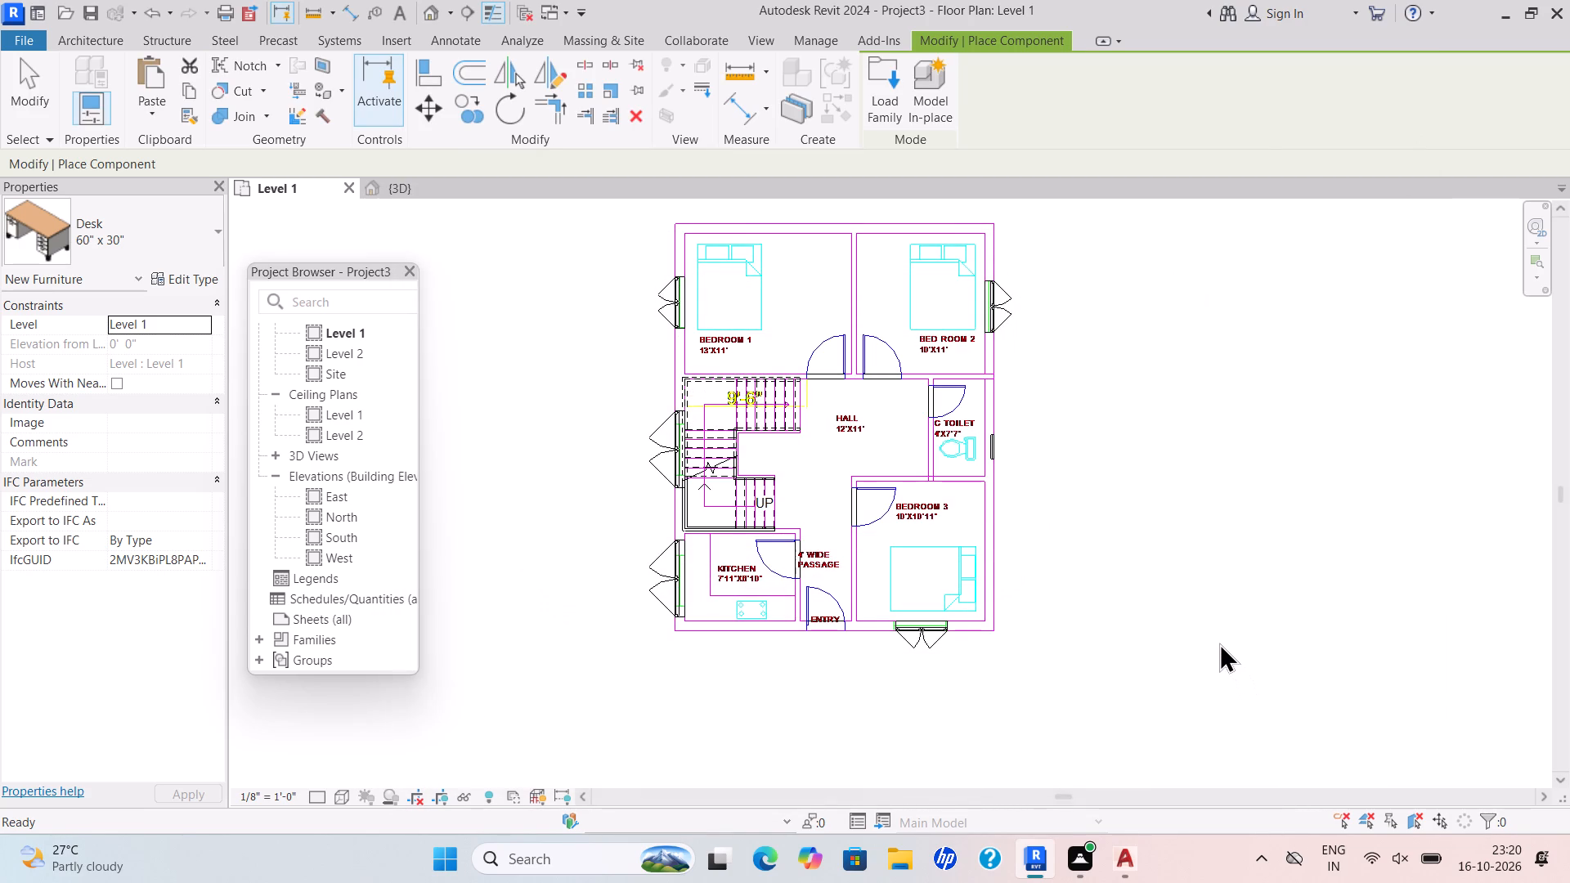
Place a Bed_17739 bed over the plan's bed symbol in both Bedroom 1 and Bed Room 2.
{"action": "scroll", "coordinate": [681, 280], "scroll_direction": "up", "scroll_amount": 4}
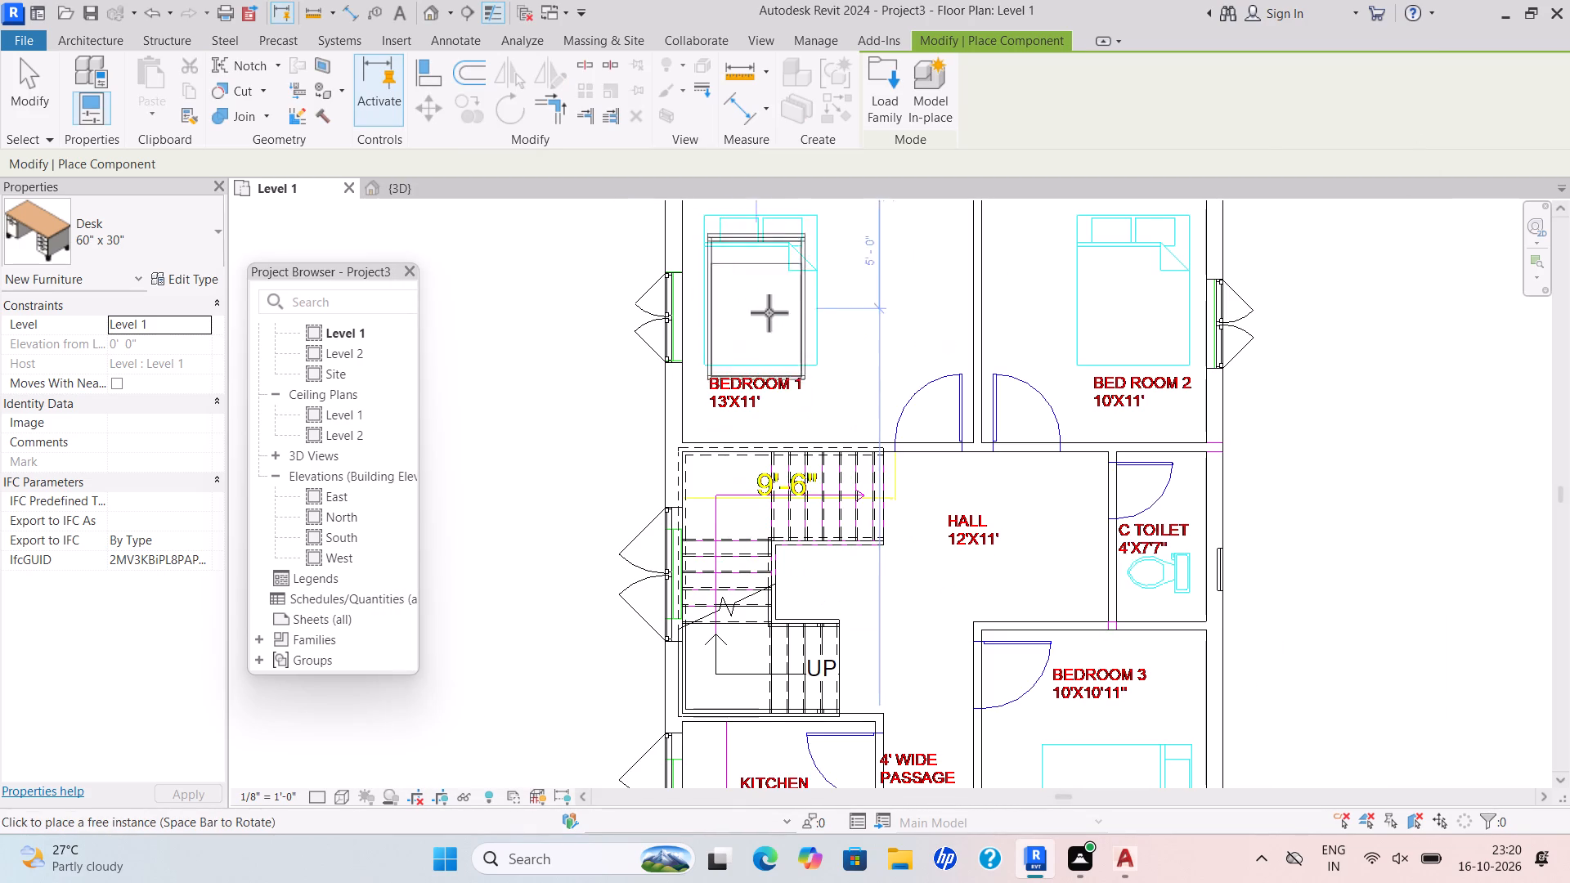
{"action": "middle_click_drag", "start_coordinate": [795, 375], "coordinate": [788, 507]}
{"action": "scroll", "coordinate": [789, 507], "scroll_direction": "up", "scroll_amount": 1}
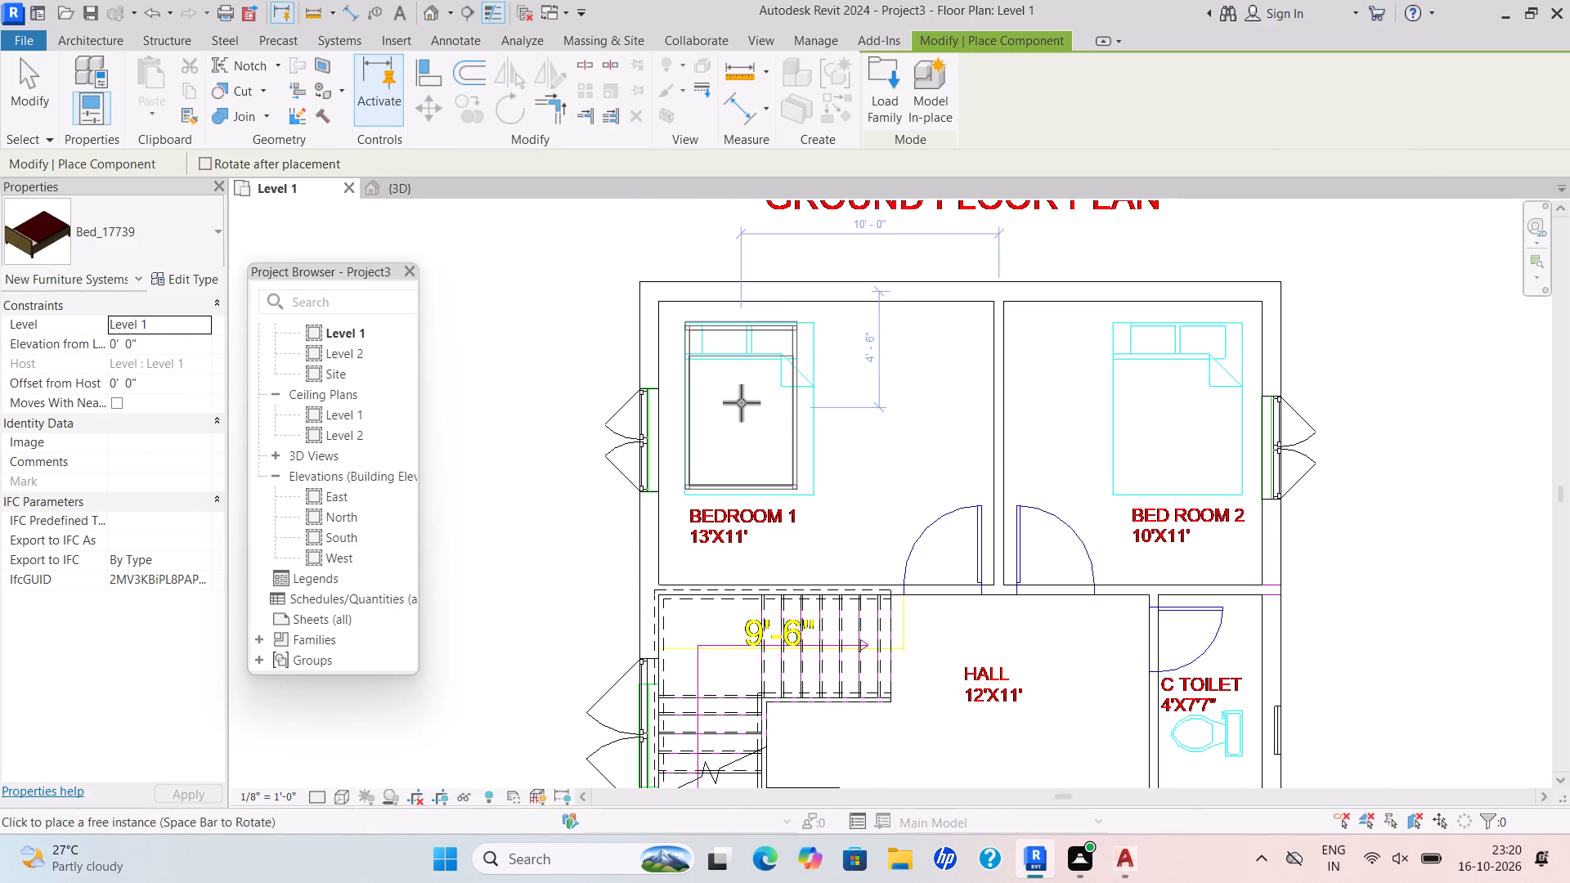
{"action": "left_click", "coordinate": [741, 402]}
{"action": "scroll", "coordinate": [1190, 397], "scroll_direction": "up", "scroll_amount": 1}
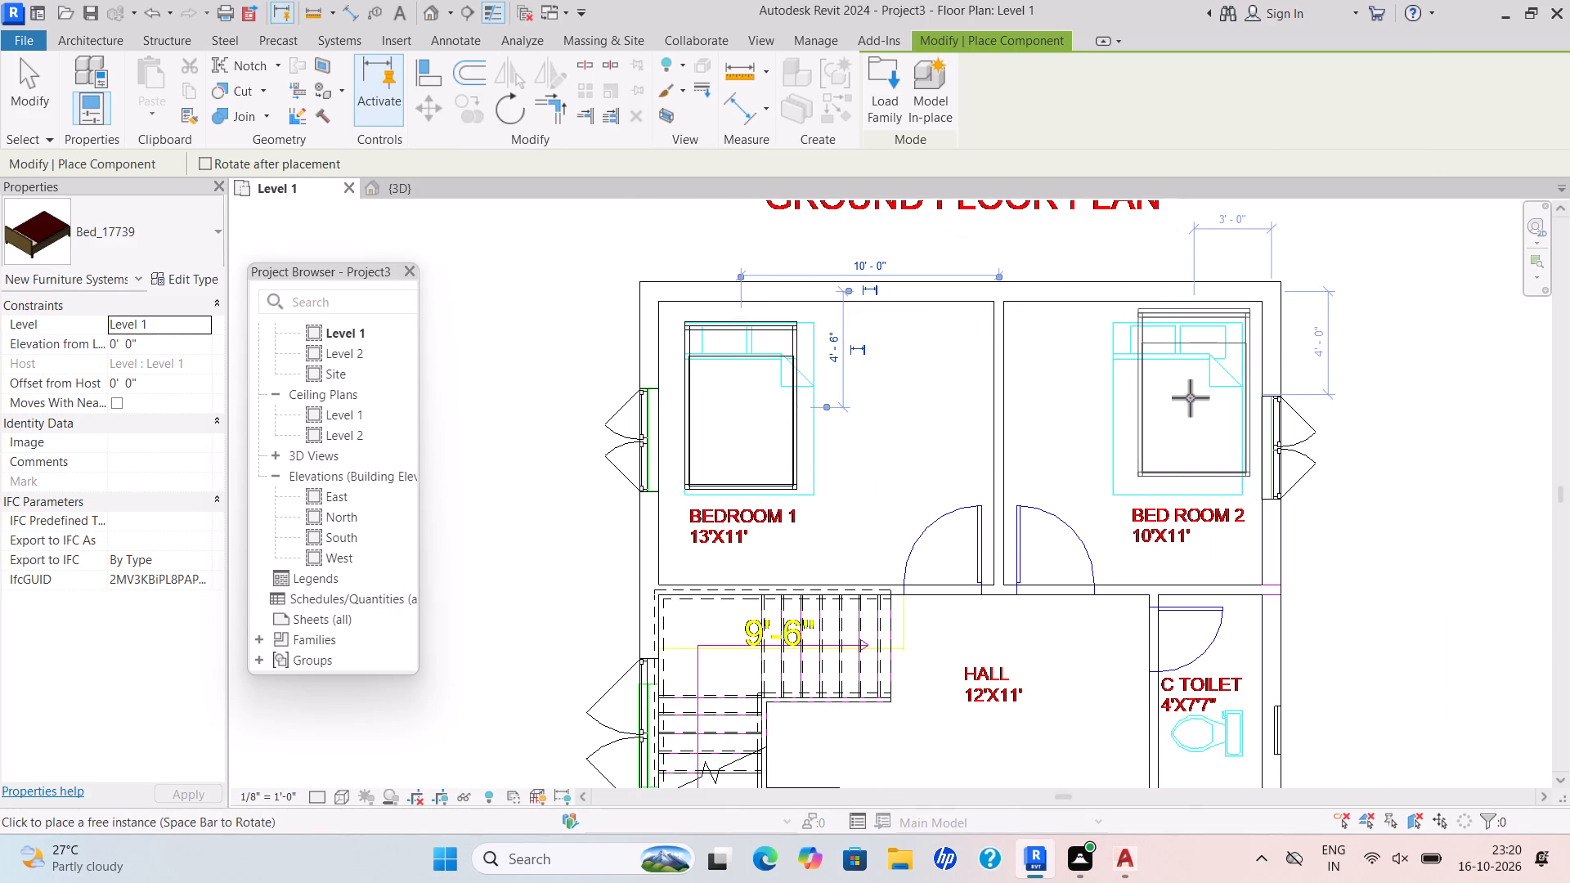
{"action": "scroll", "coordinate": [1190, 397], "scroll_direction": "up", "scroll_amount": 1}
{"action": "left_click", "coordinate": [1174, 407]}
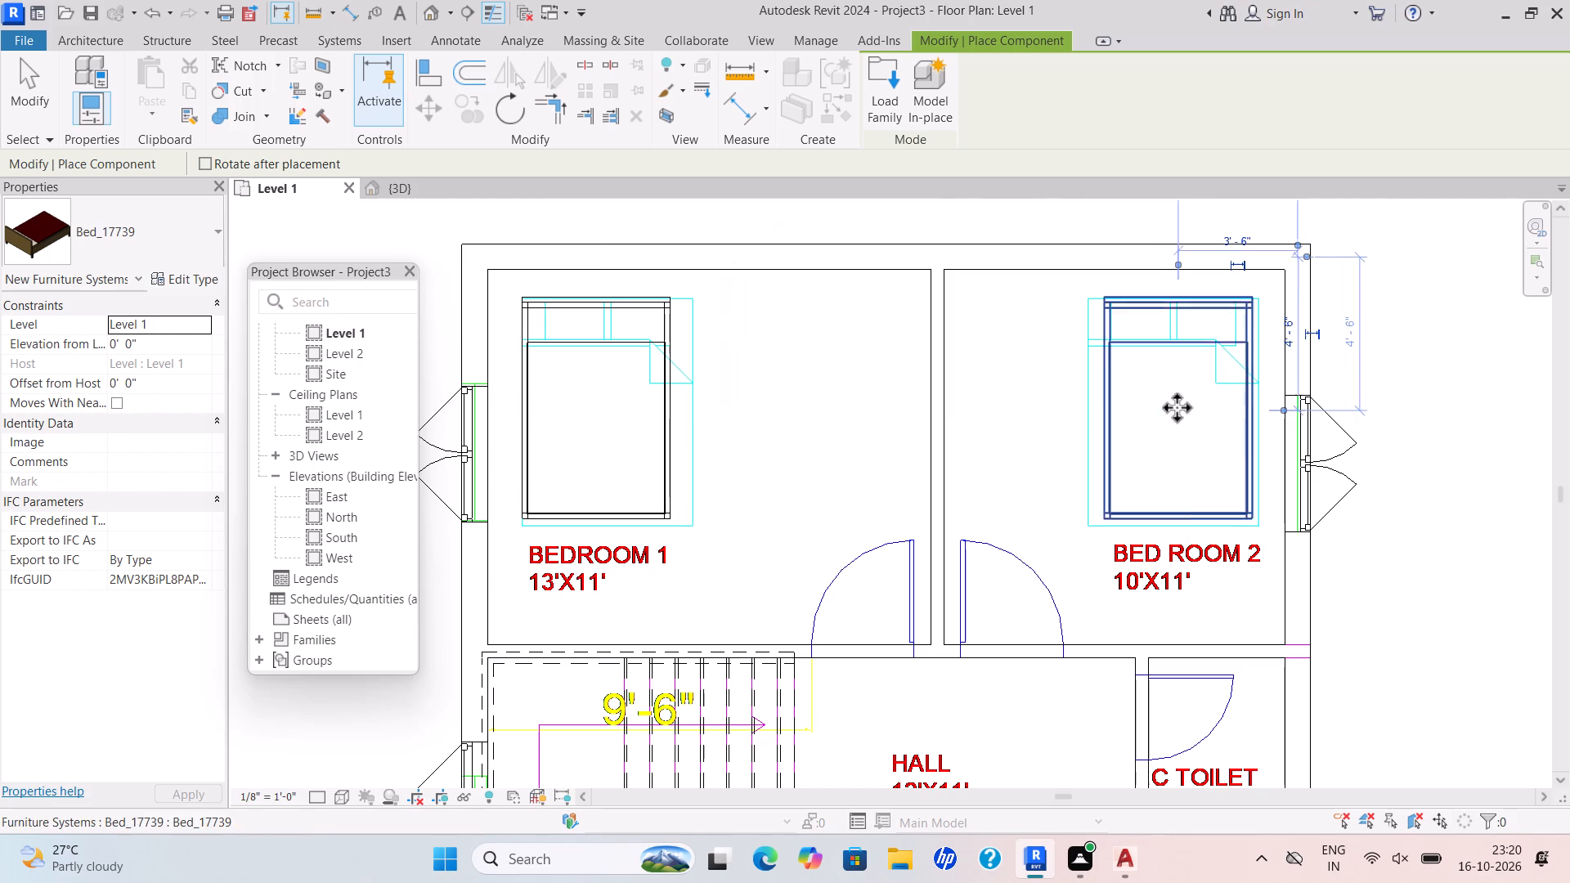
Place a Bed_17739 bed over the bed symbol in Bedroom 3, rotated so its headboard matches the plan.
{"action": "scroll", "coordinate": [1152, 537], "scroll_direction": "down", "scroll_amount": 3}
{"action": "middle_click_drag", "start_coordinate": [1155, 540], "coordinate": [1119, 410]}
{"action": "scroll", "coordinate": [1083, 563], "scroll_direction": "down", "scroll_amount": 3}
{"action": "middle_click_drag", "start_coordinate": [1083, 566], "coordinate": [1073, 397]}
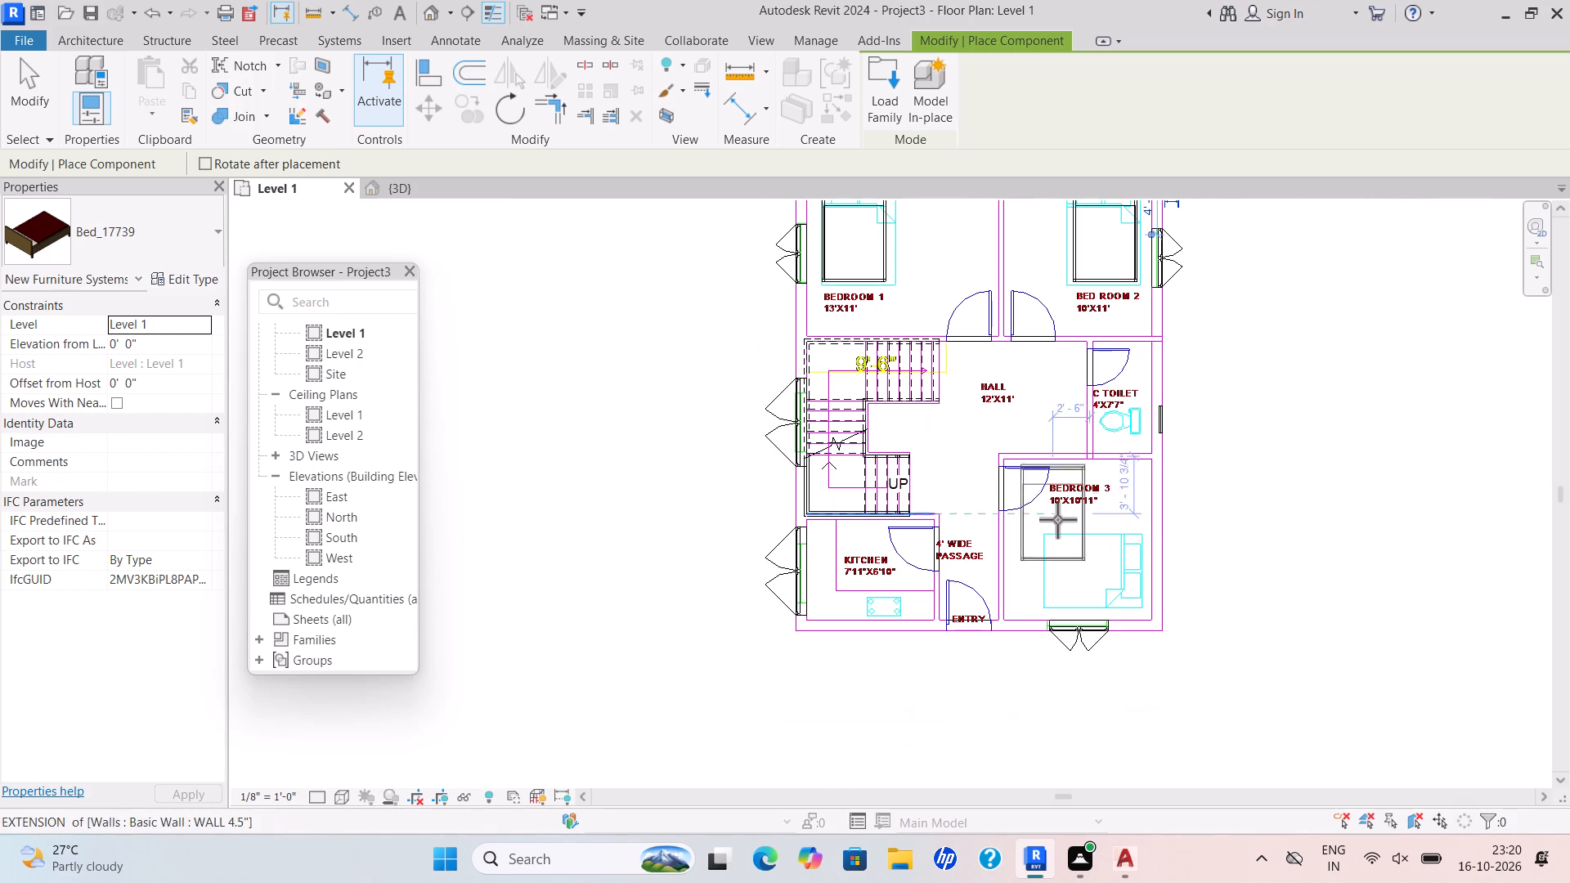
{"action": "key", "text": "space"}
{"action": "key", "text": "space"}
{"action": "key", "text": "space"}
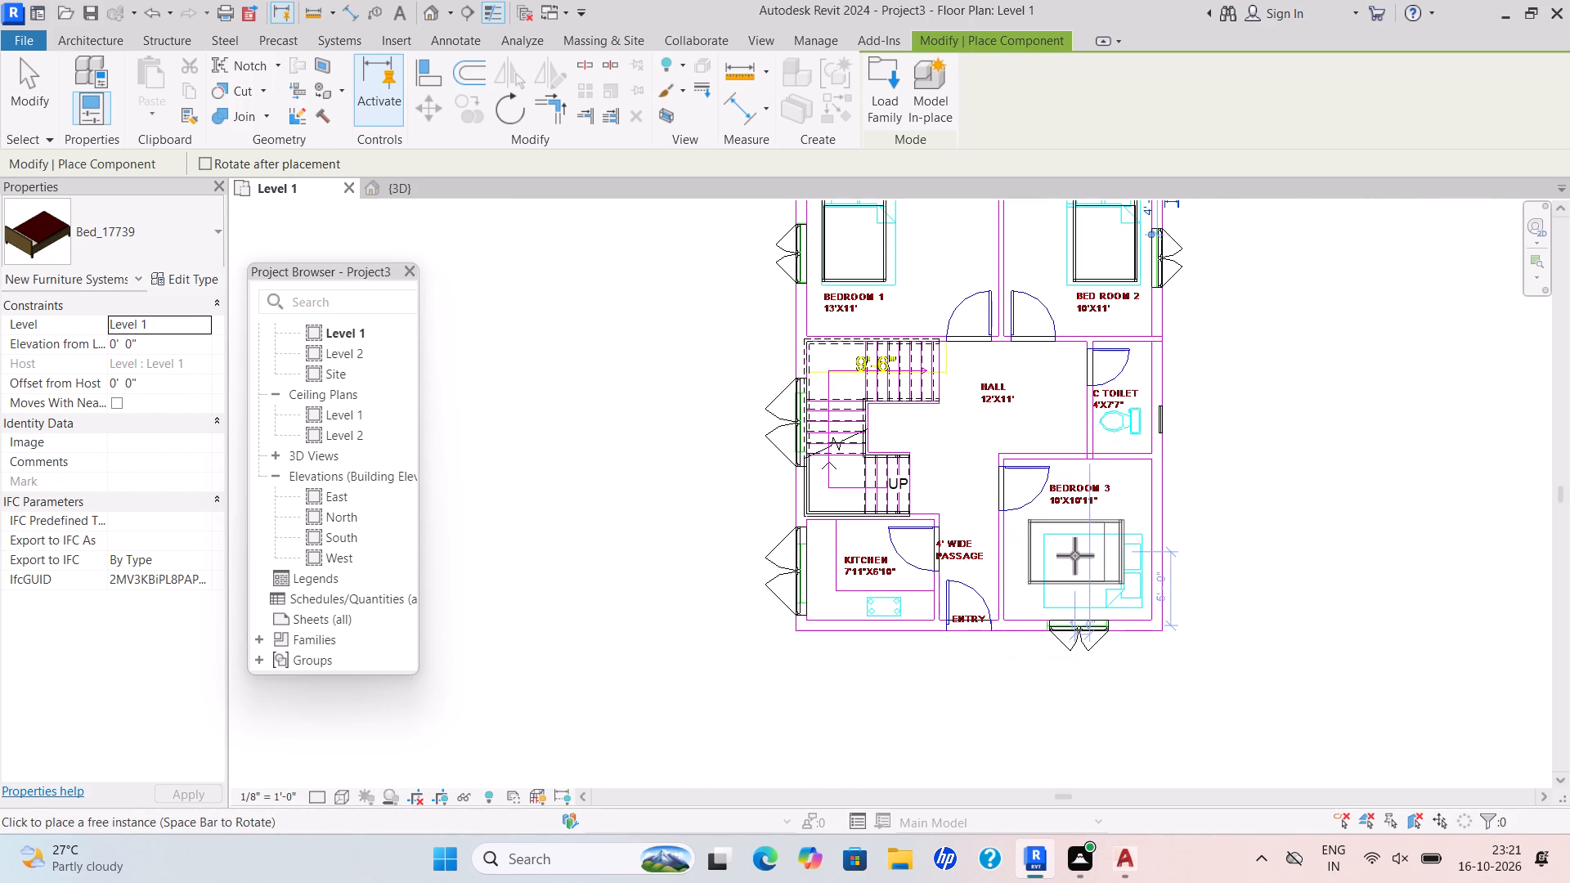
{"action": "scroll", "coordinate": [1084, 582], "scroll_direction": "up", "scroll_amount": 4}
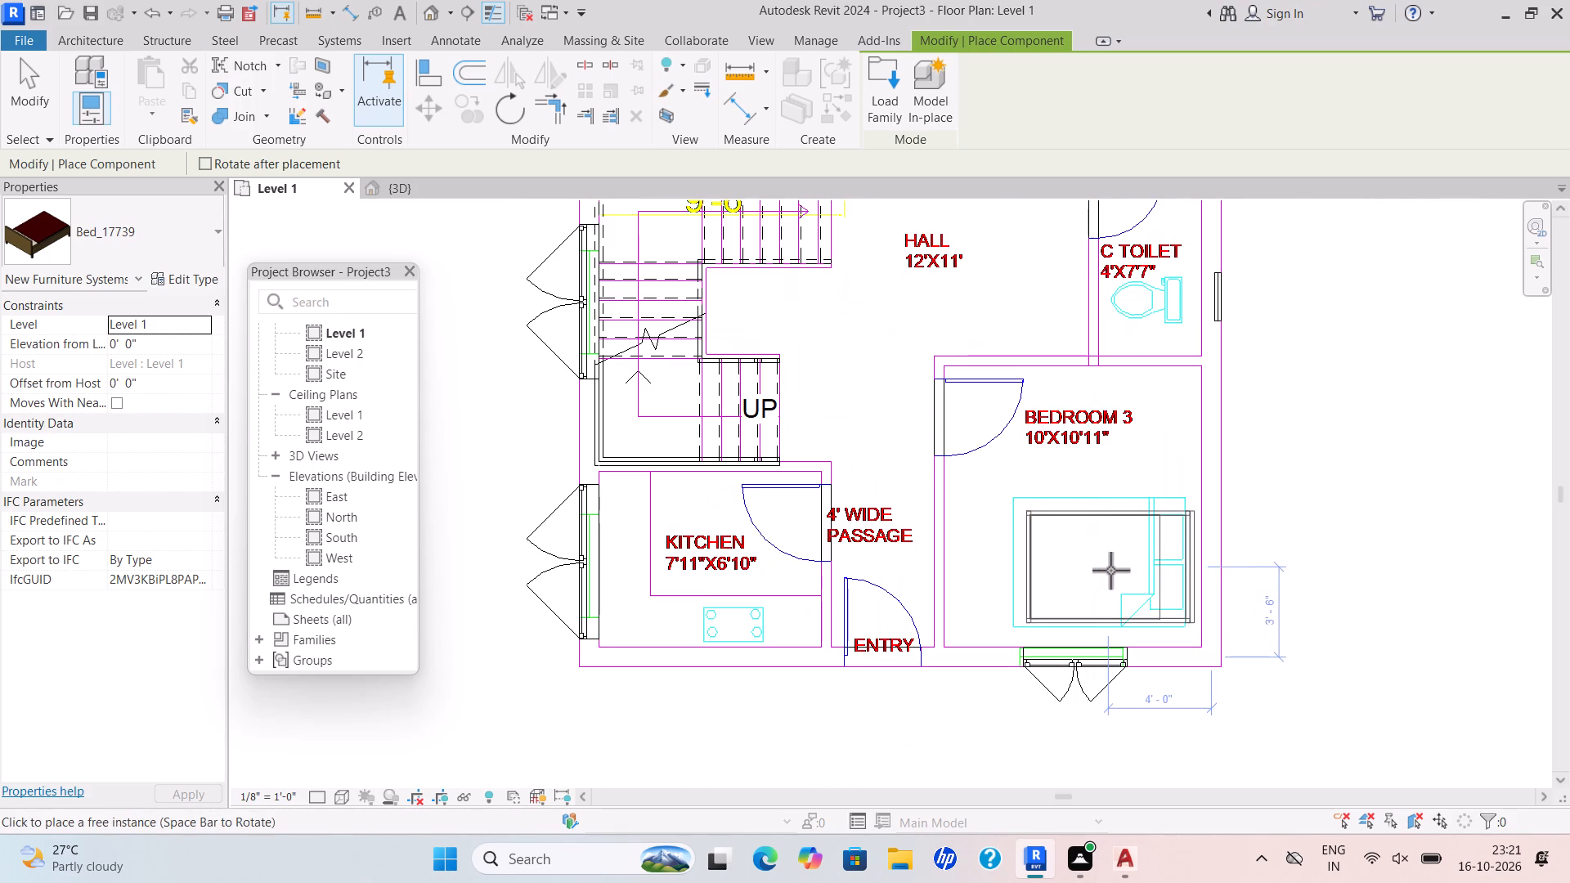
{"action": "scroll", "coordinate": [1101, 569], "scroll_direction": "up", "scroll_amount": 4}
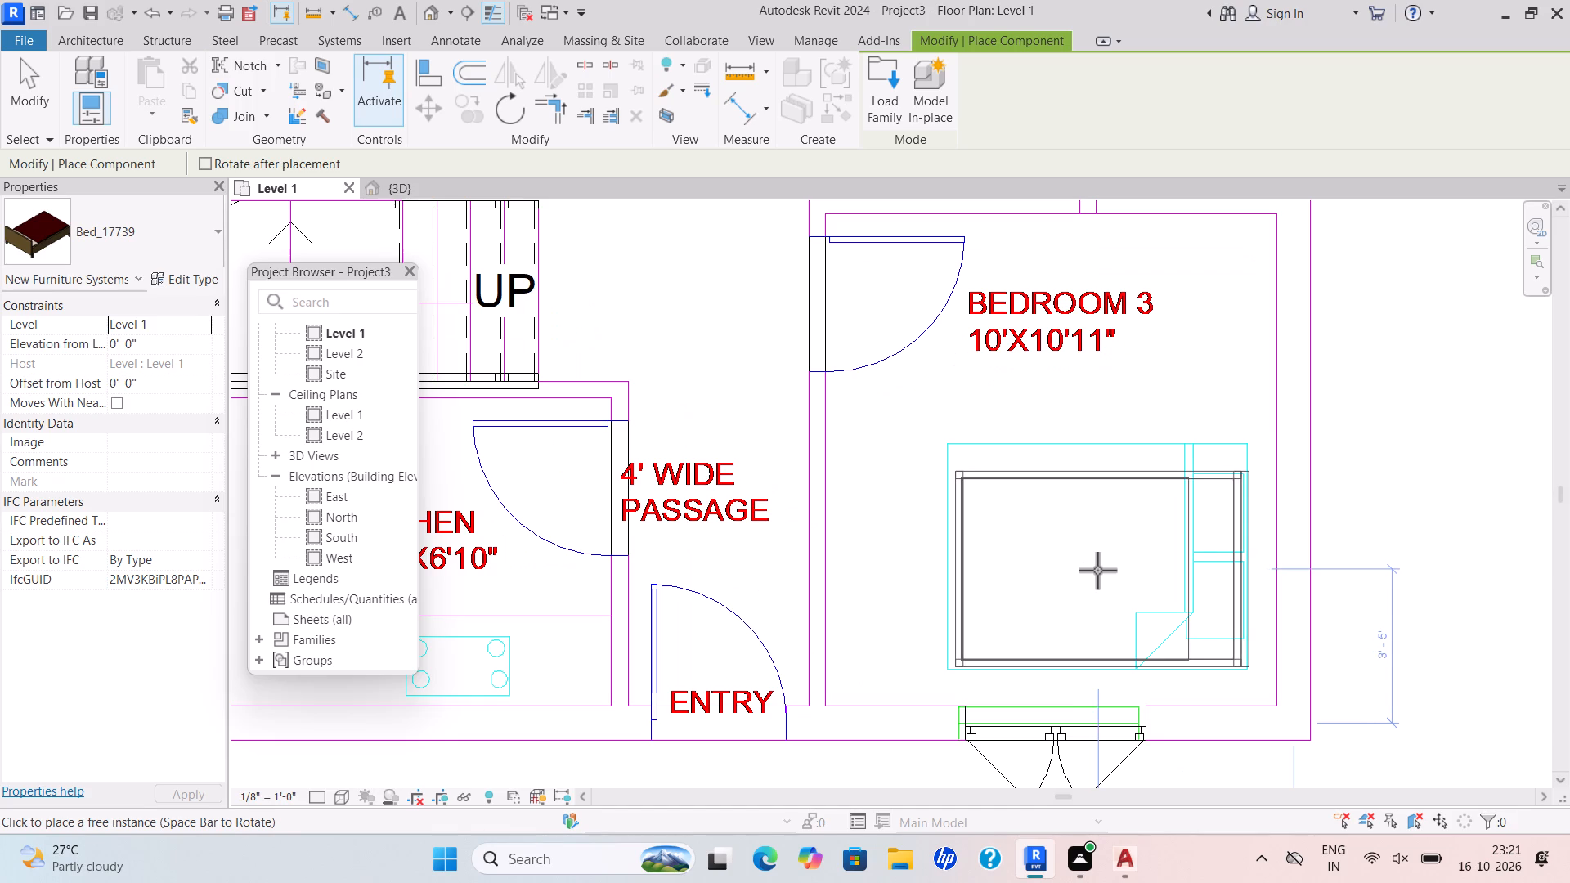
{"action": "left_click", "coordinate": [1097, 570]}
{"action": "scroll", "coordinate": [1149, 452], "scroll_direction": "down", "scroll_amount": 5}
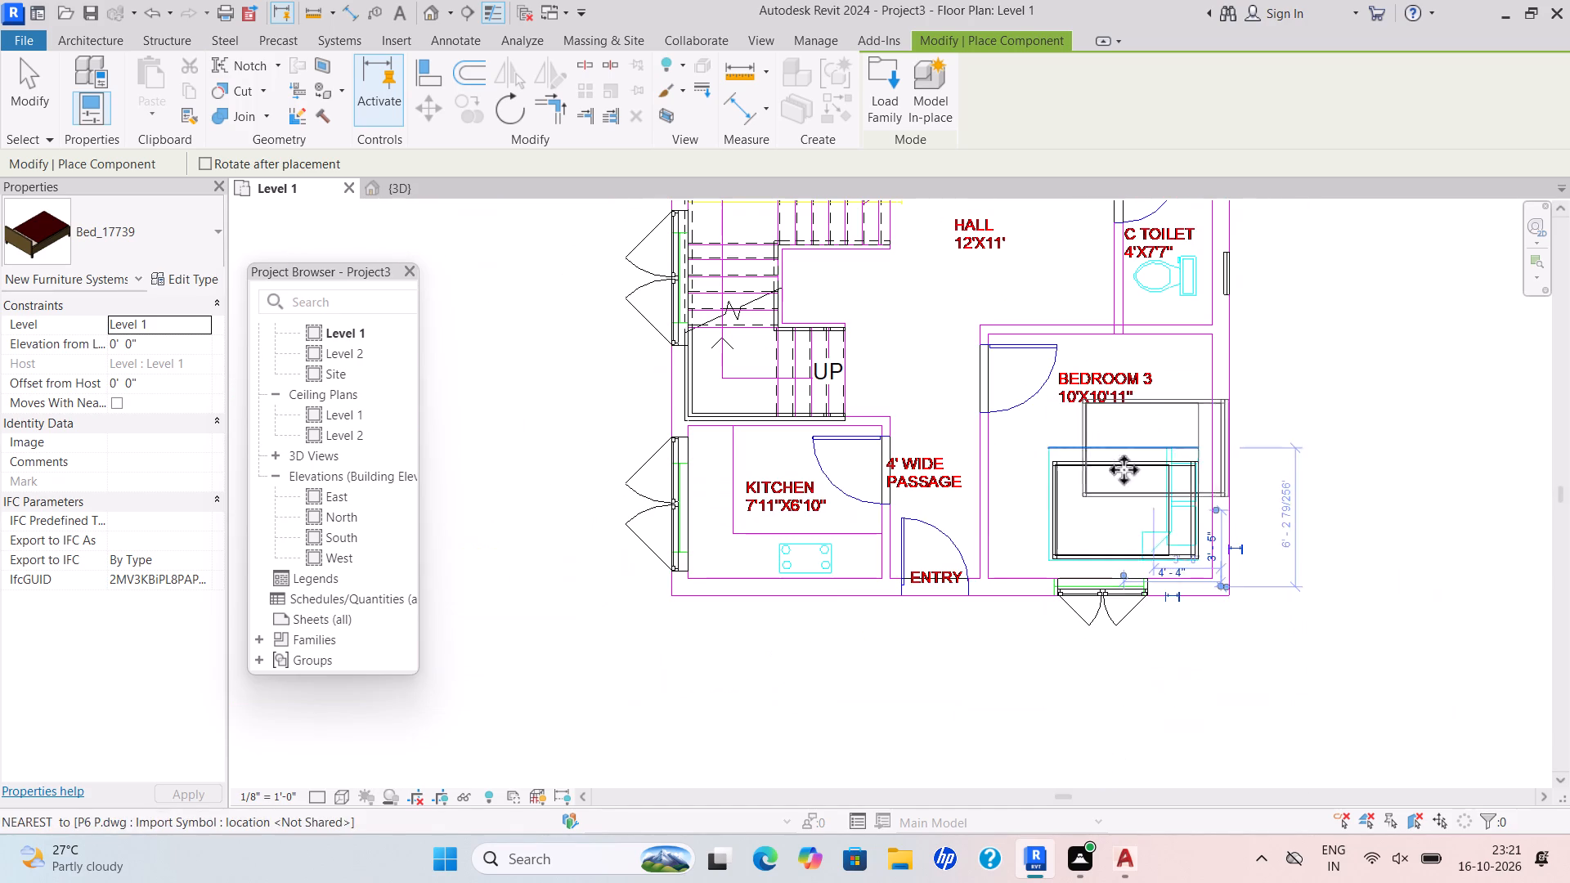
{"action": "scroll", "coordinate": [1026, 495], "scroll_direction": "down", "scroll_amount": 2}
{"action": "middle_click_drag", "start_coordinate": [1026, 510], "coordinate": [972, 582]}
{"action": "middle_click_drag", "start_coordinate": [947, 591], "coordinate": [939, 593]}
{"action": "scroll", "coordinate": [995, 468], "scroll_direction": "down", "scroll_amount": 1}
{"action": "middle_click_drag", "start_coordinate": [1003, 512], "coordinate": [999, 527]}
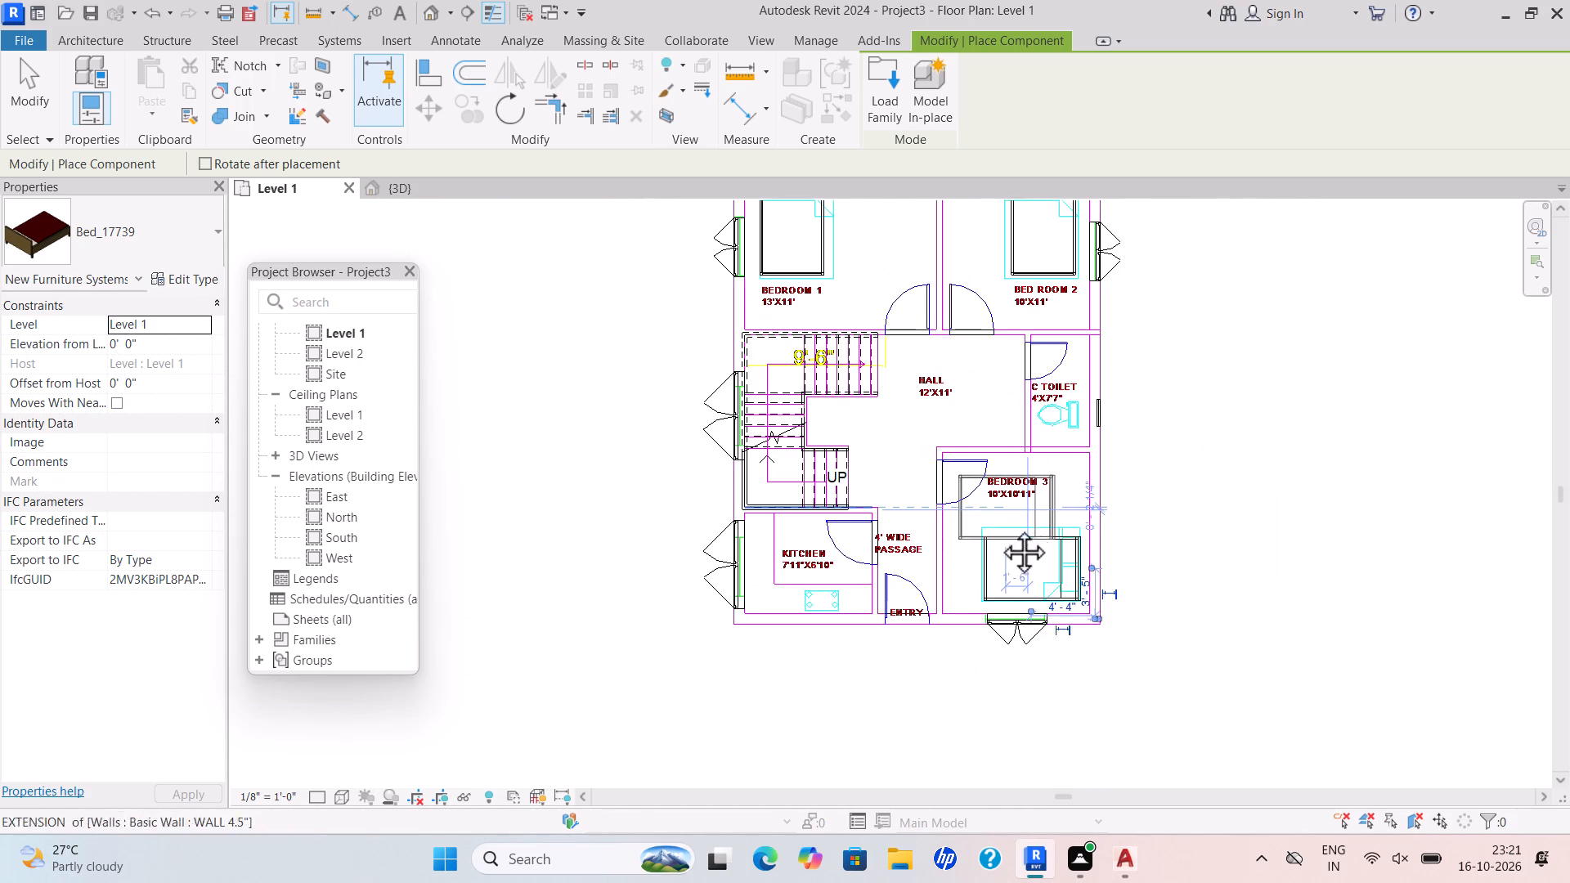
{"action": "middle_click_drag", "start_coordinate": [999, 527], "coordinate": [995, 541]}
{"action": "key", "text": "Escape"}
{"action": "key", "text": "Escape"}
{"action": "key", "text": "Escape"}
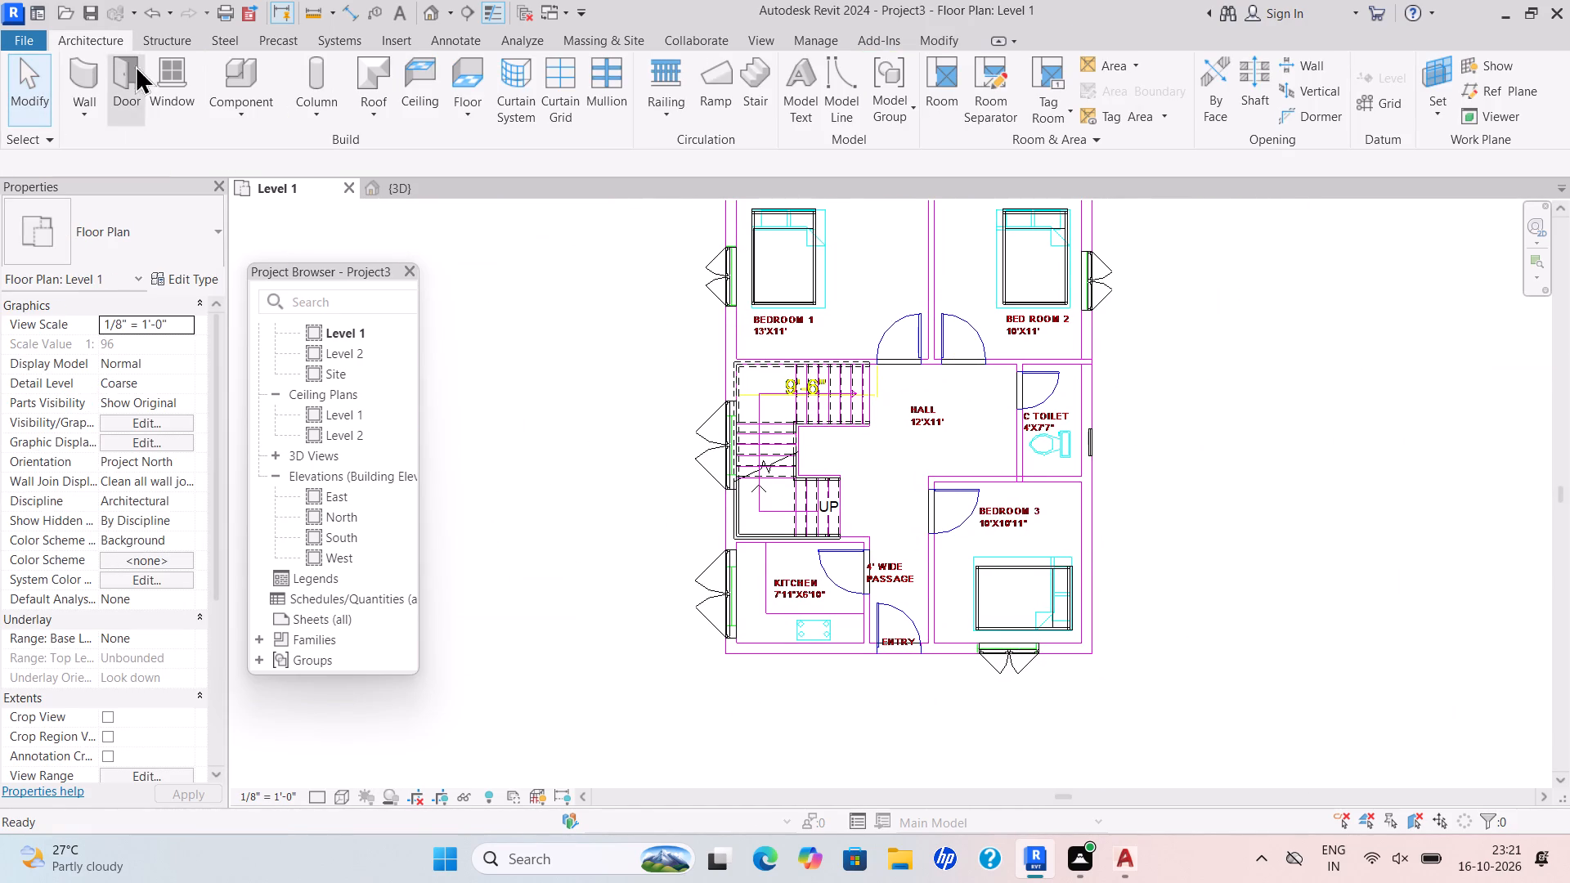
Duplicate the Single-Flush 36" x 84" door type as door 3', keeping its dimensions.
{"action": "left_click", "coordinate": [136, 87]}
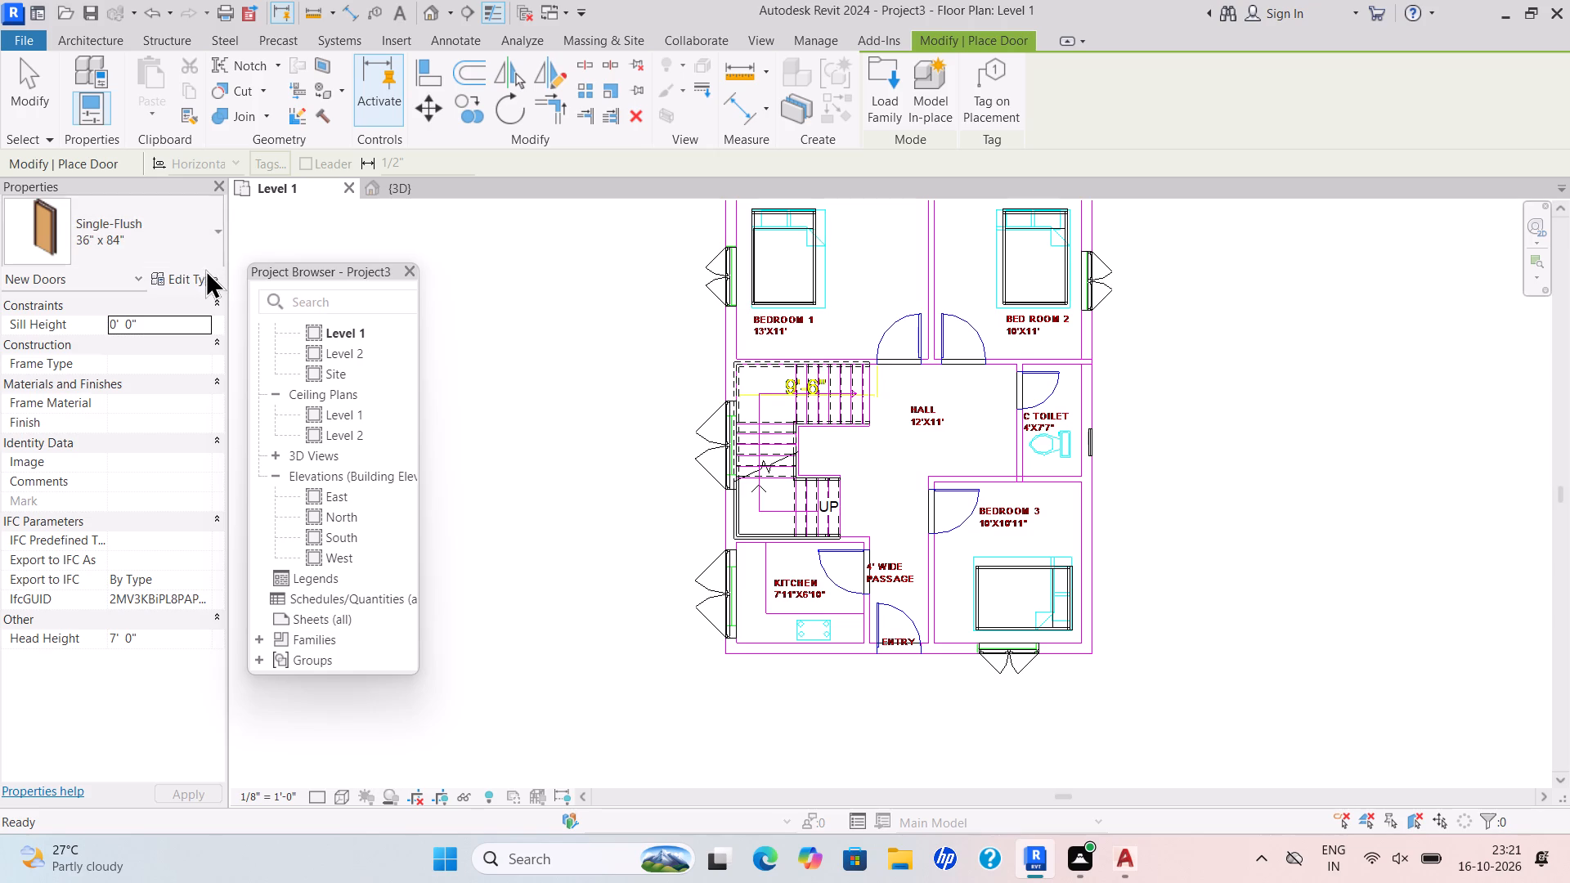
{"action": "left_click", "coordinate": [204, 271]}
{"action": "left_click", "coordinate": [1332, 182]}
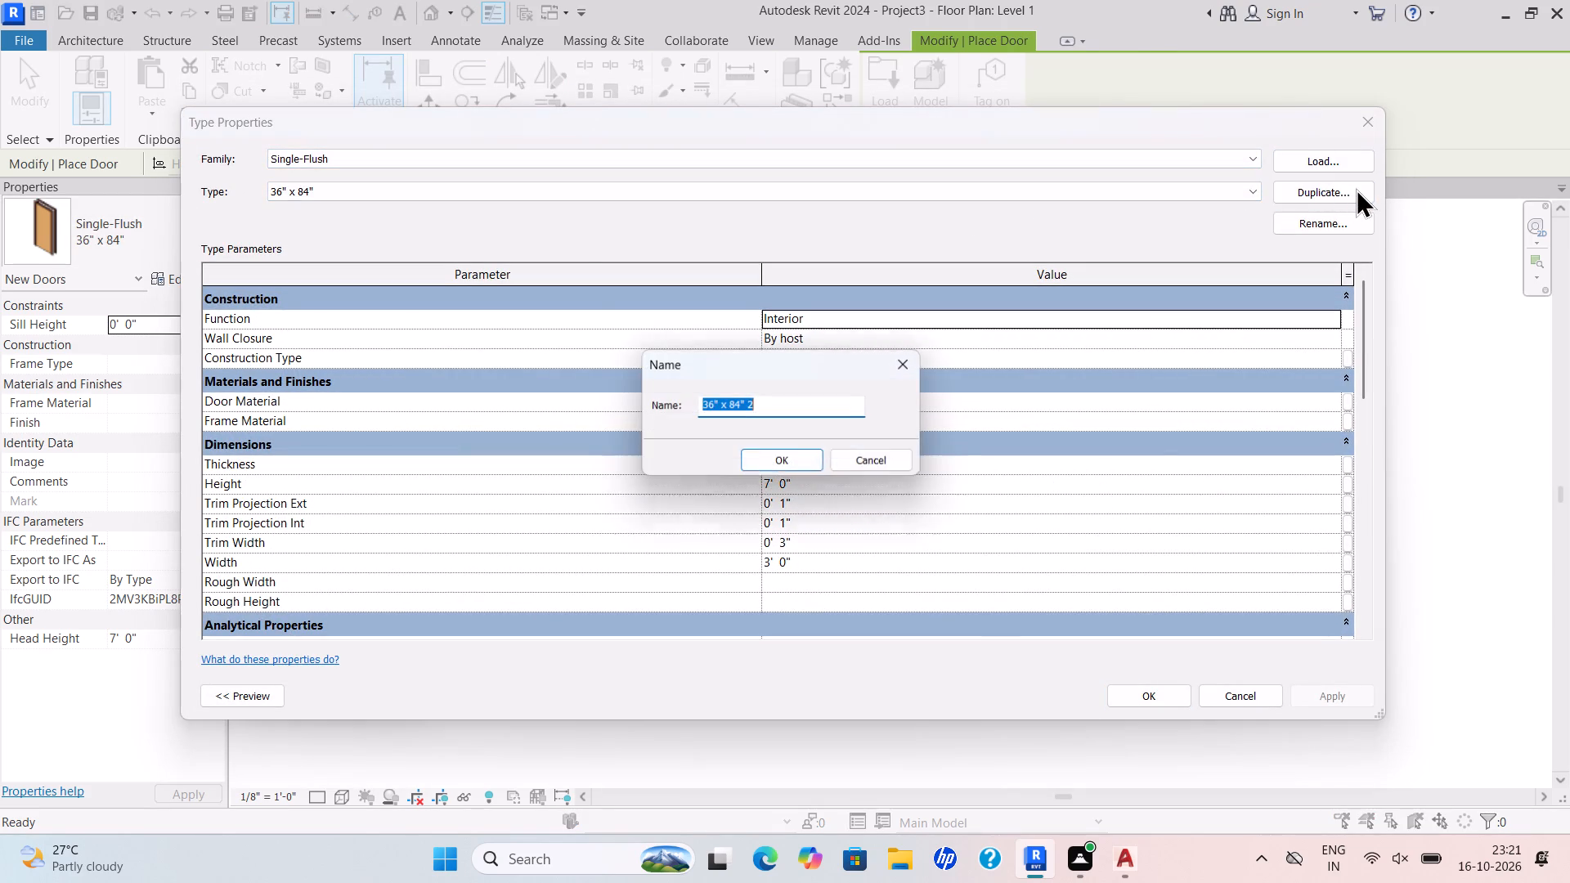
{"action": "key", "text": "BackSpace"}
{"action": "type", "text": "door"}
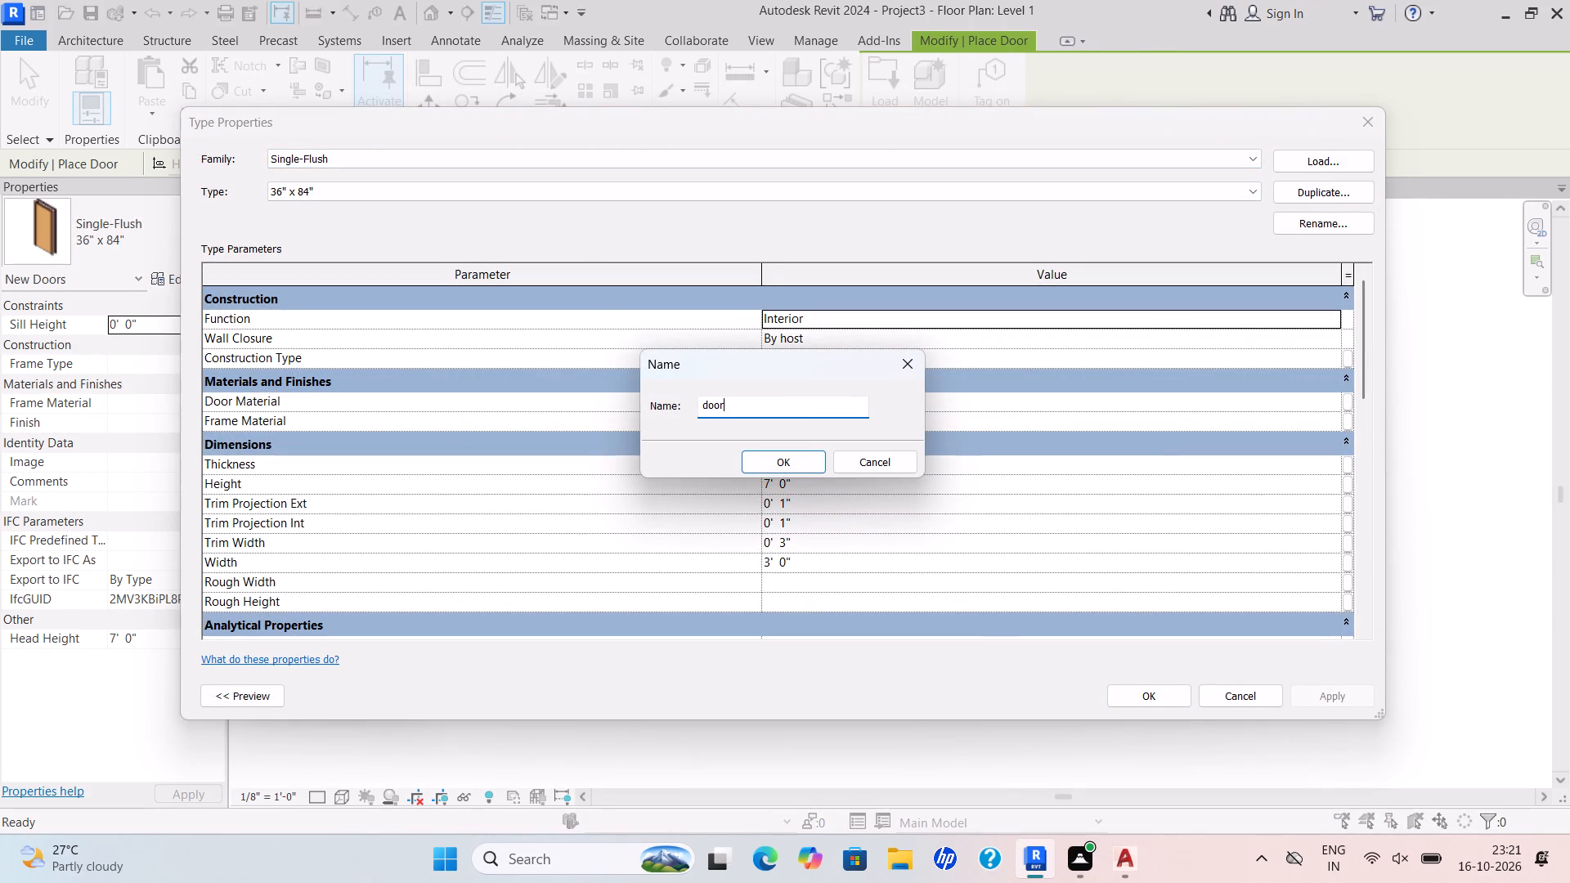
{"action": "key", "text": "space"}
{"action": "type", "text": "3'"}
{"action": "key", "text": "Return"}
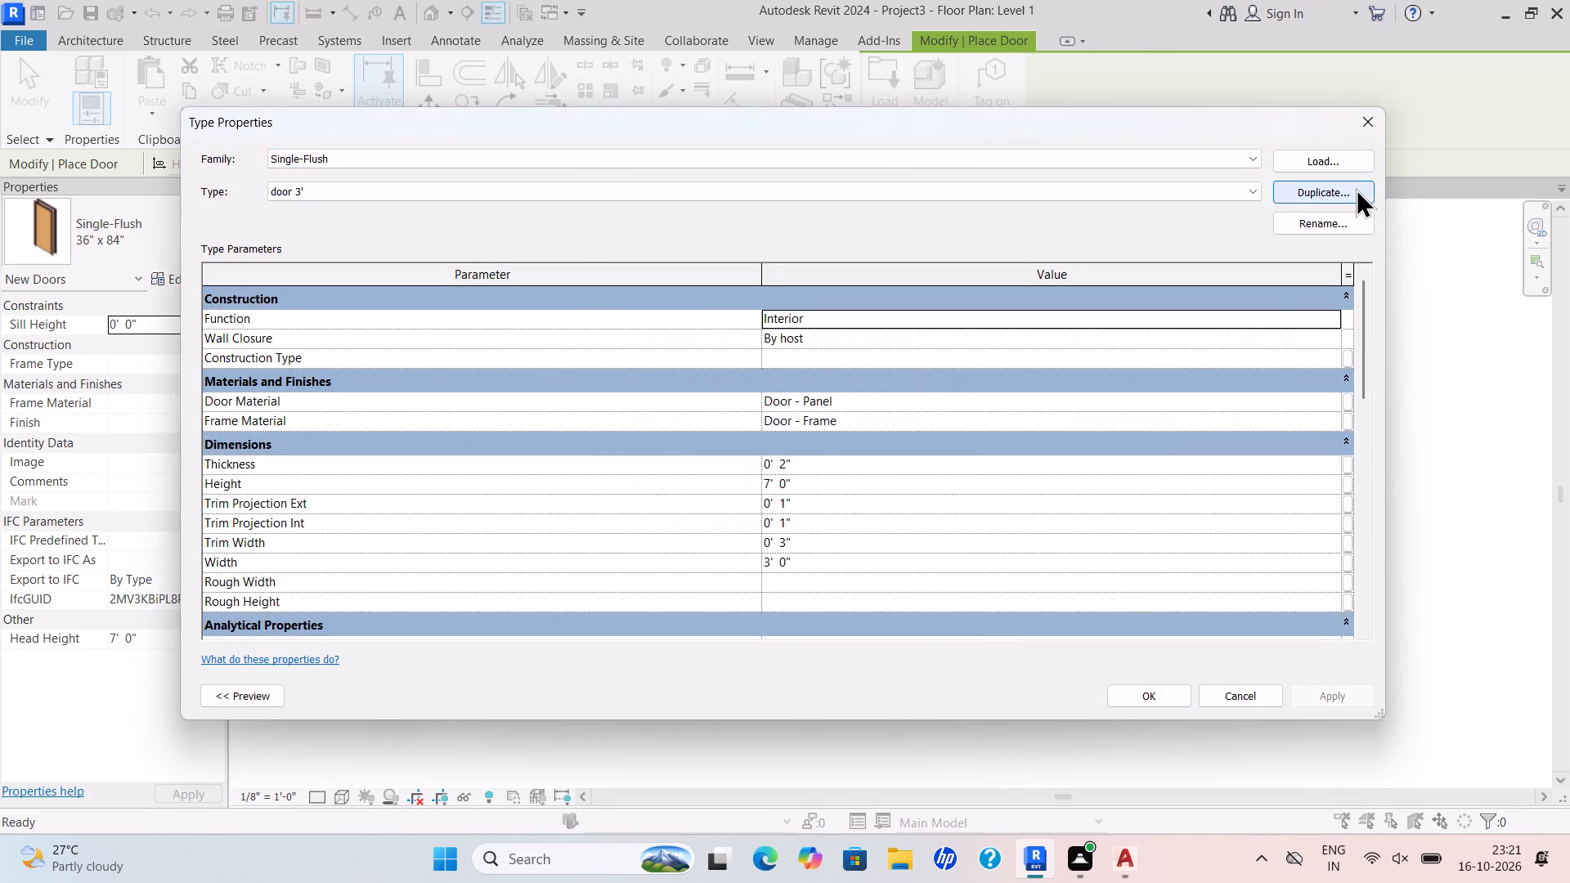
{"action": "left_click_drag", "start_coordinate": [799, 558], "coordinate": [755, 566]}
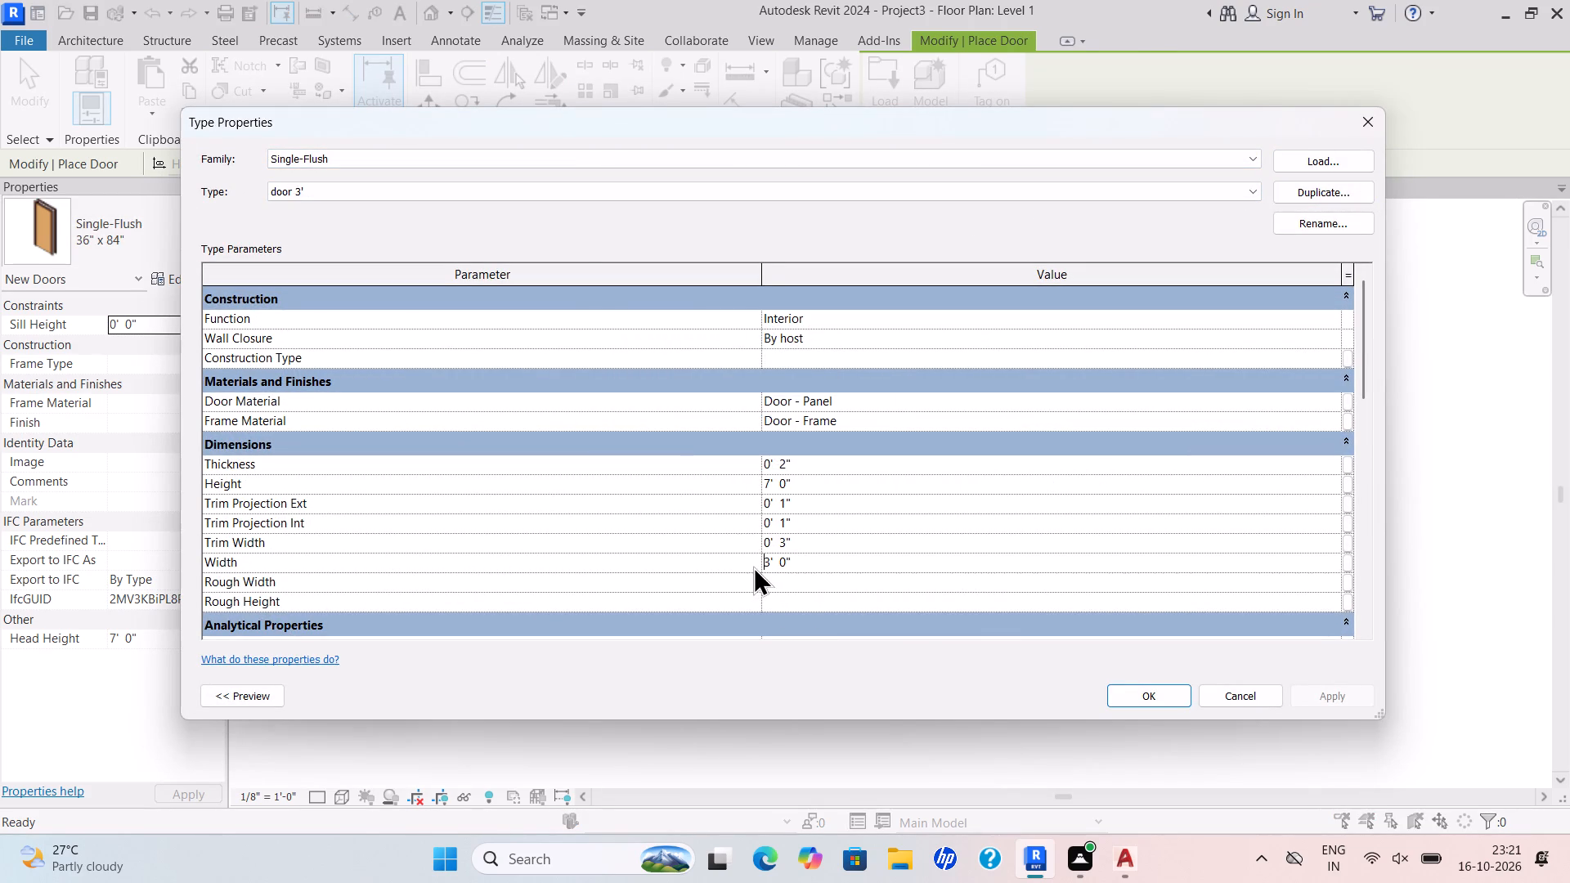
{"action": "left_click_drag", "start_coordinate": [799, 566], "coordinate": [696, 584]}
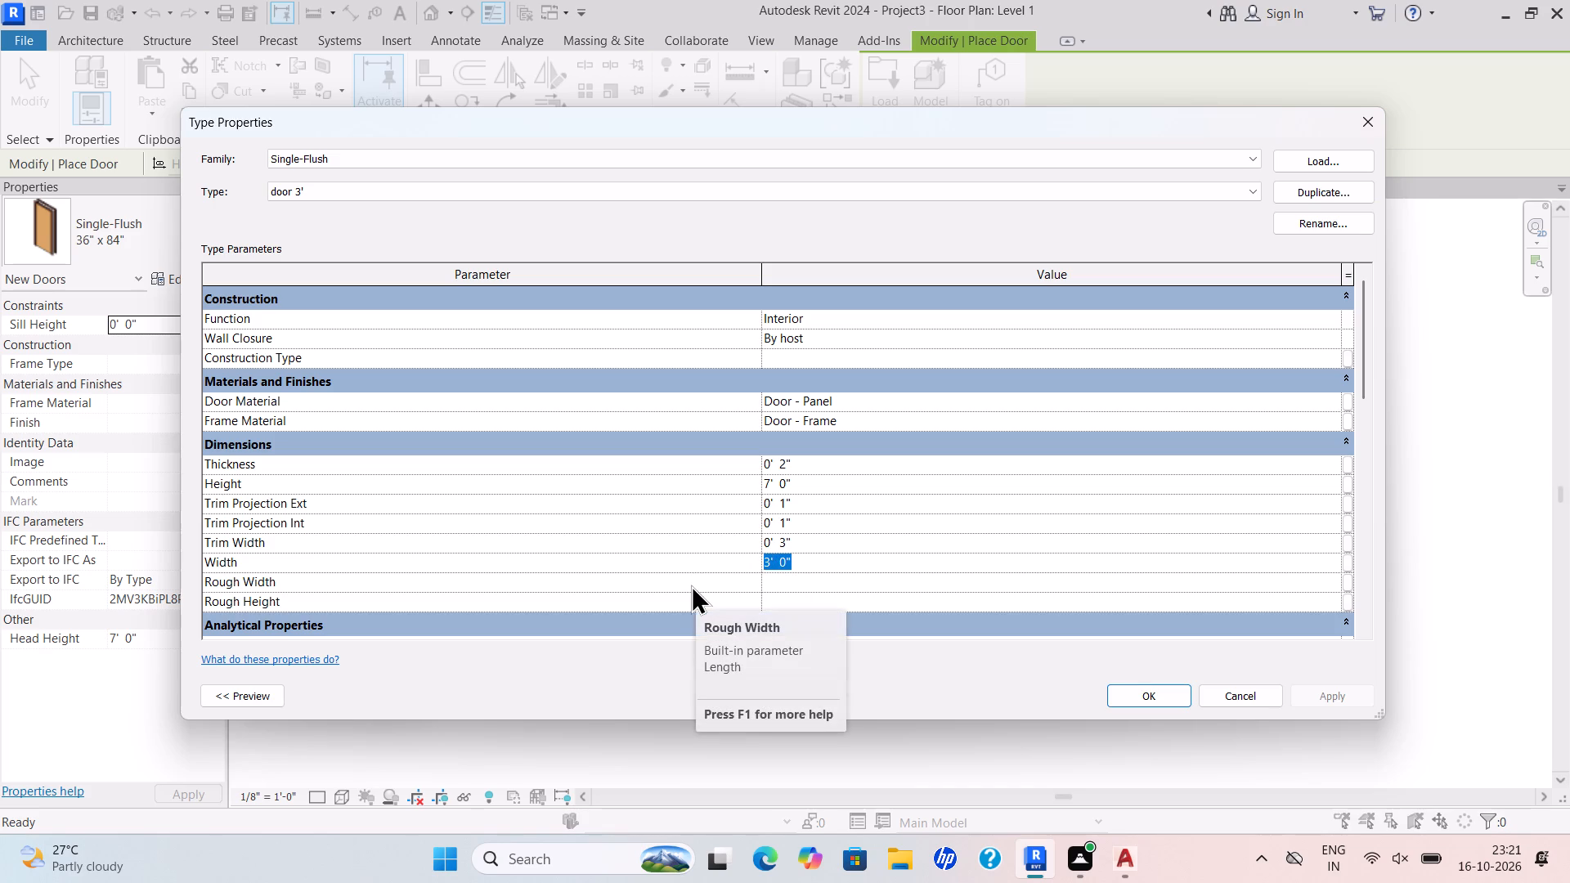
{"action": "left_click", "coordinate": [1145, 696]}
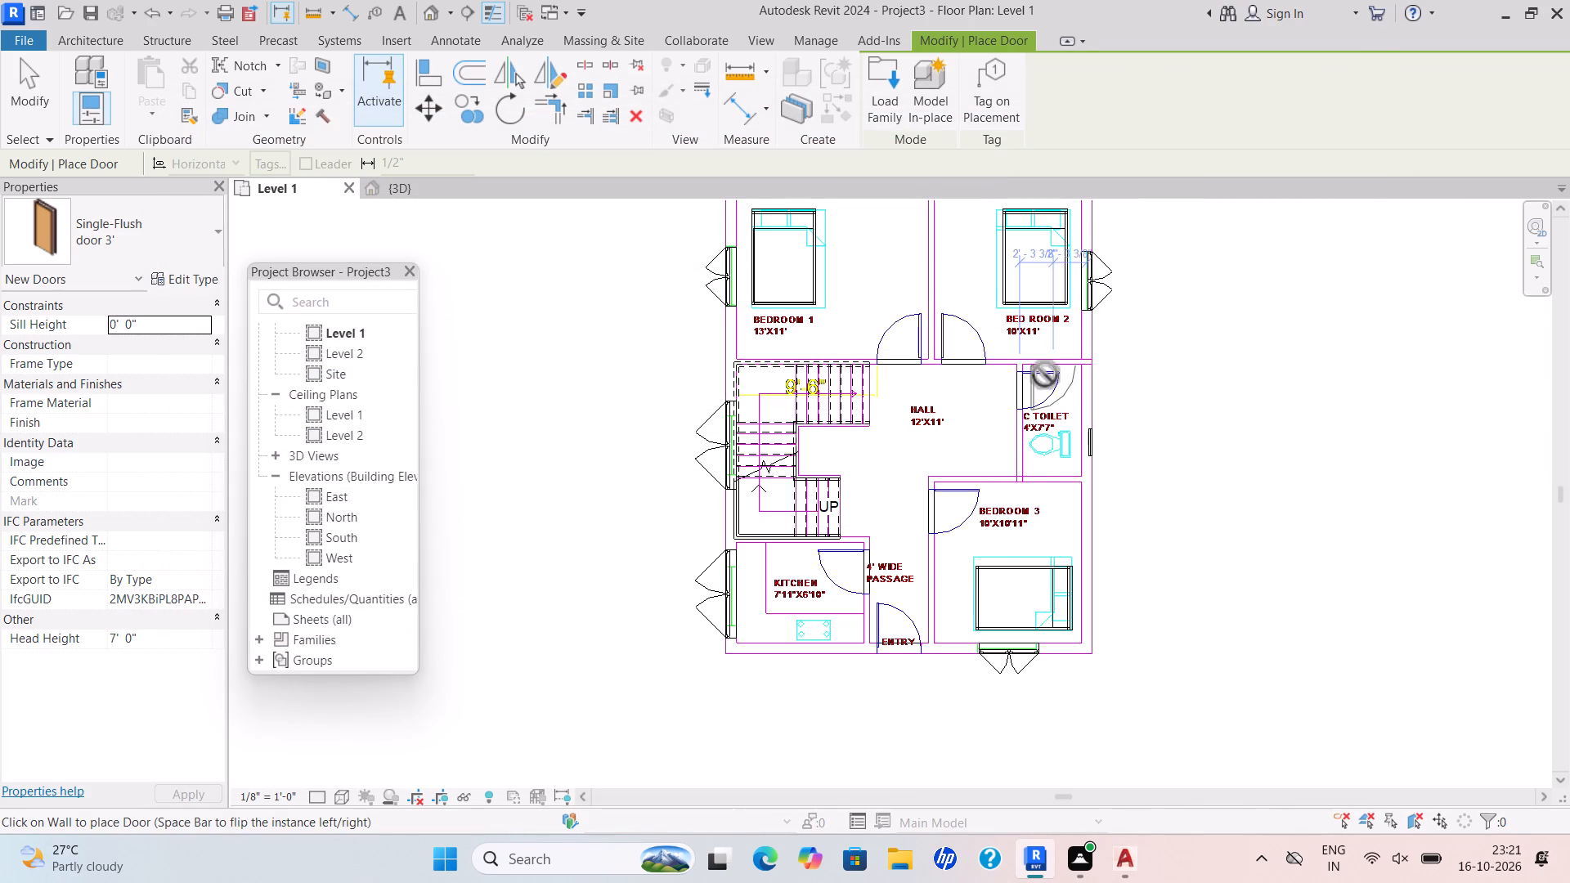
Place door 3' doors at the marked Bedroom 1 and Bed Room 2 openings, mirroring the second to match its swing.
{"action": "scroll", "coordinate": [893, 361], "scroll_direction": "up", "scroll_amount": 5}
{"action": "left_click", "coordinate": [906, 357]}
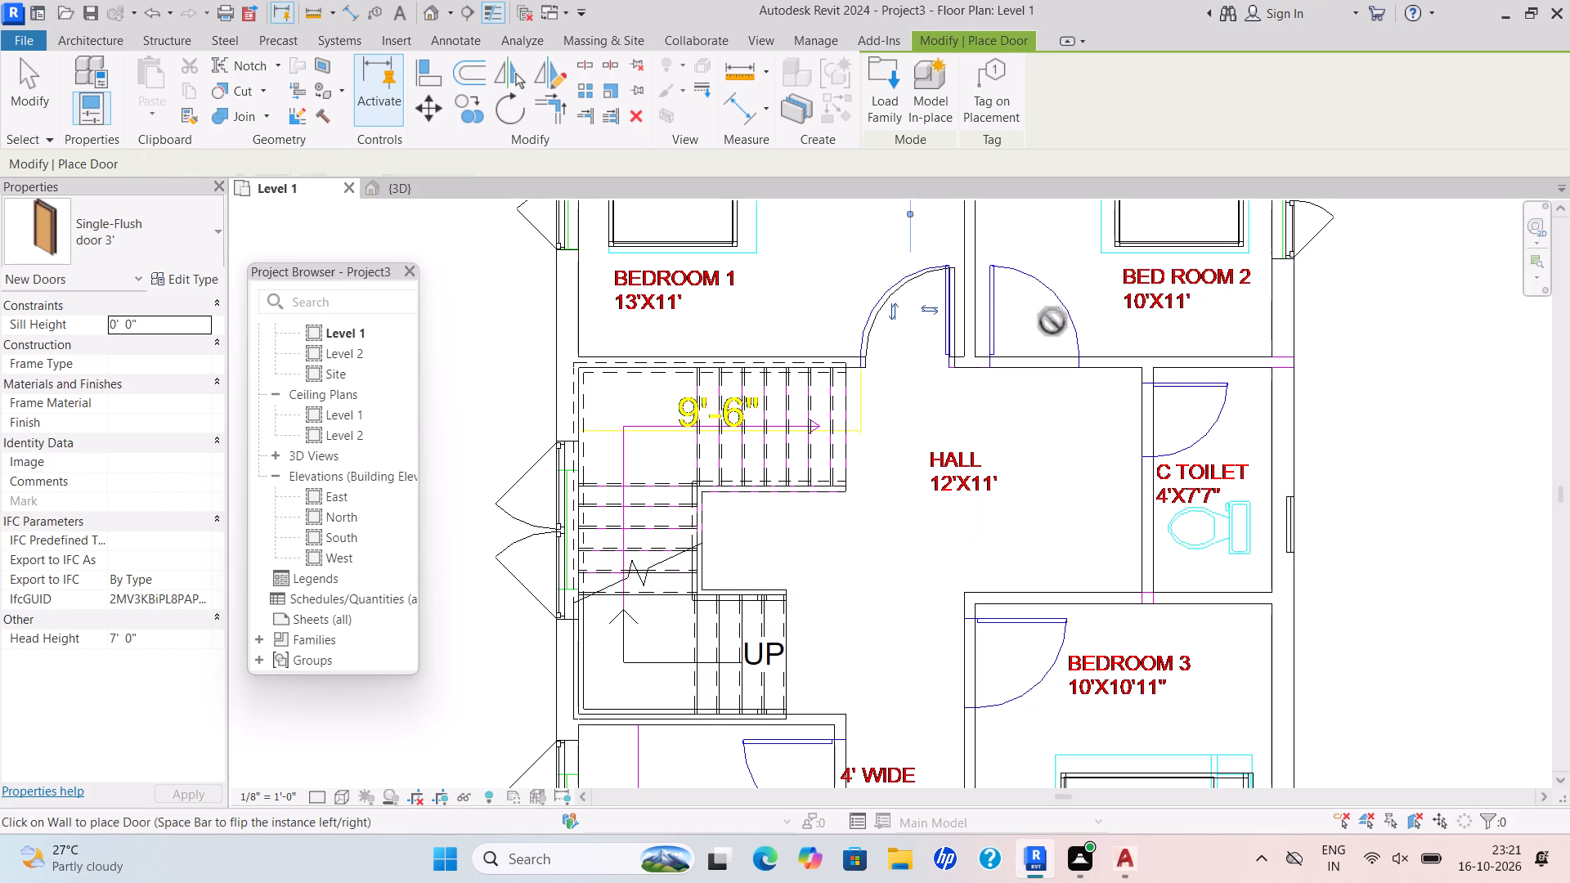
{"action": "key", "text": "space"}
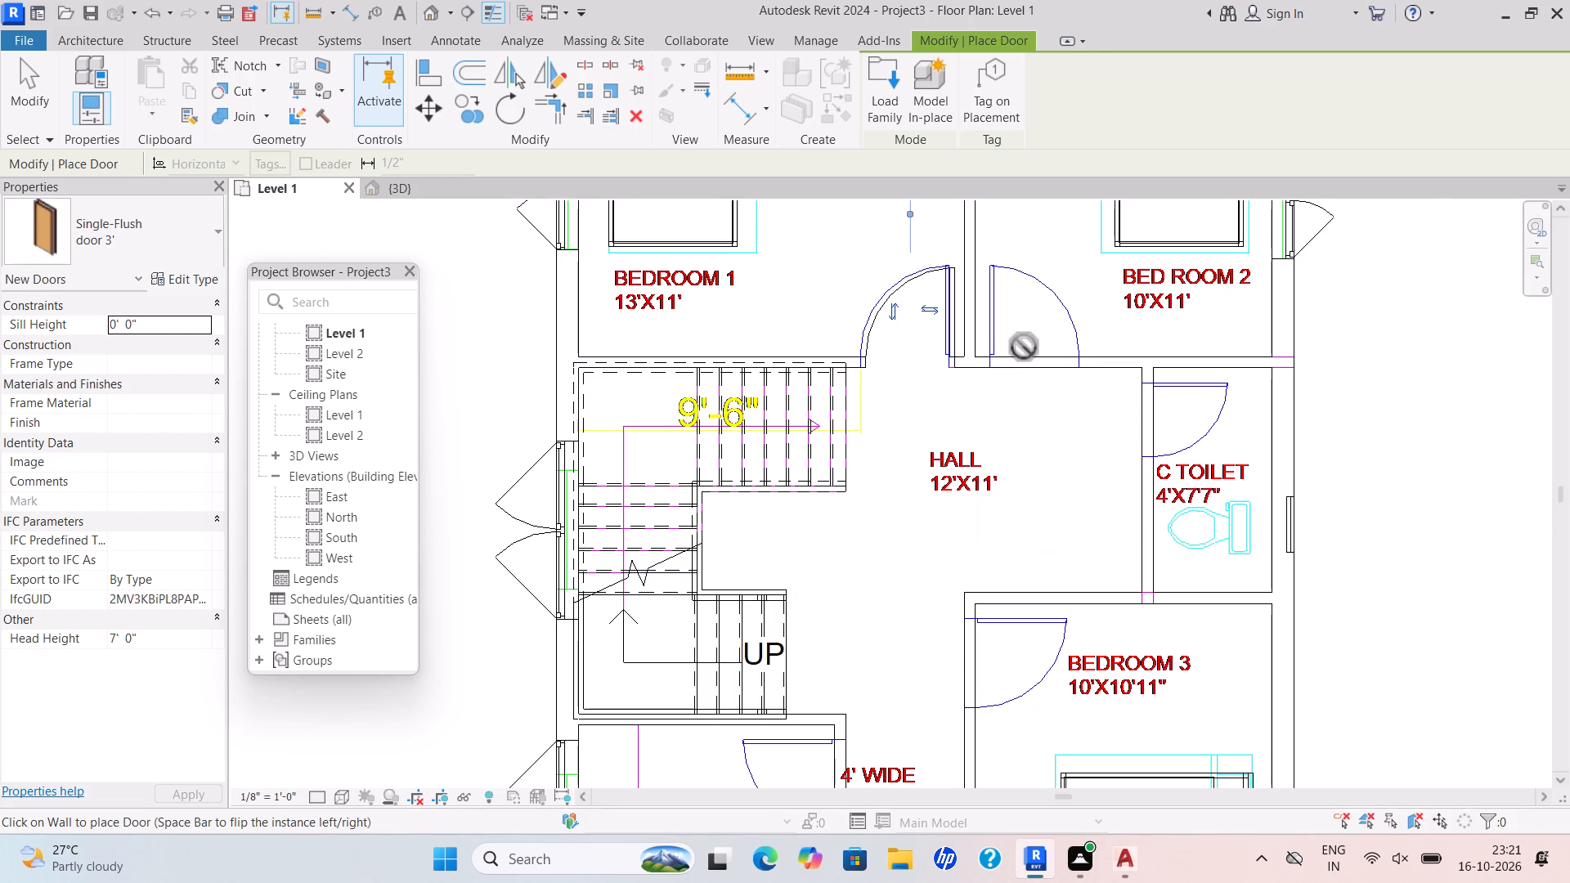
{"action": "scroll", "coordinate": [1024, 347], "scroll_direction": "up", "scroll_amount": 3}
{"action": "left_click", "coordinate": [1039, 361]}
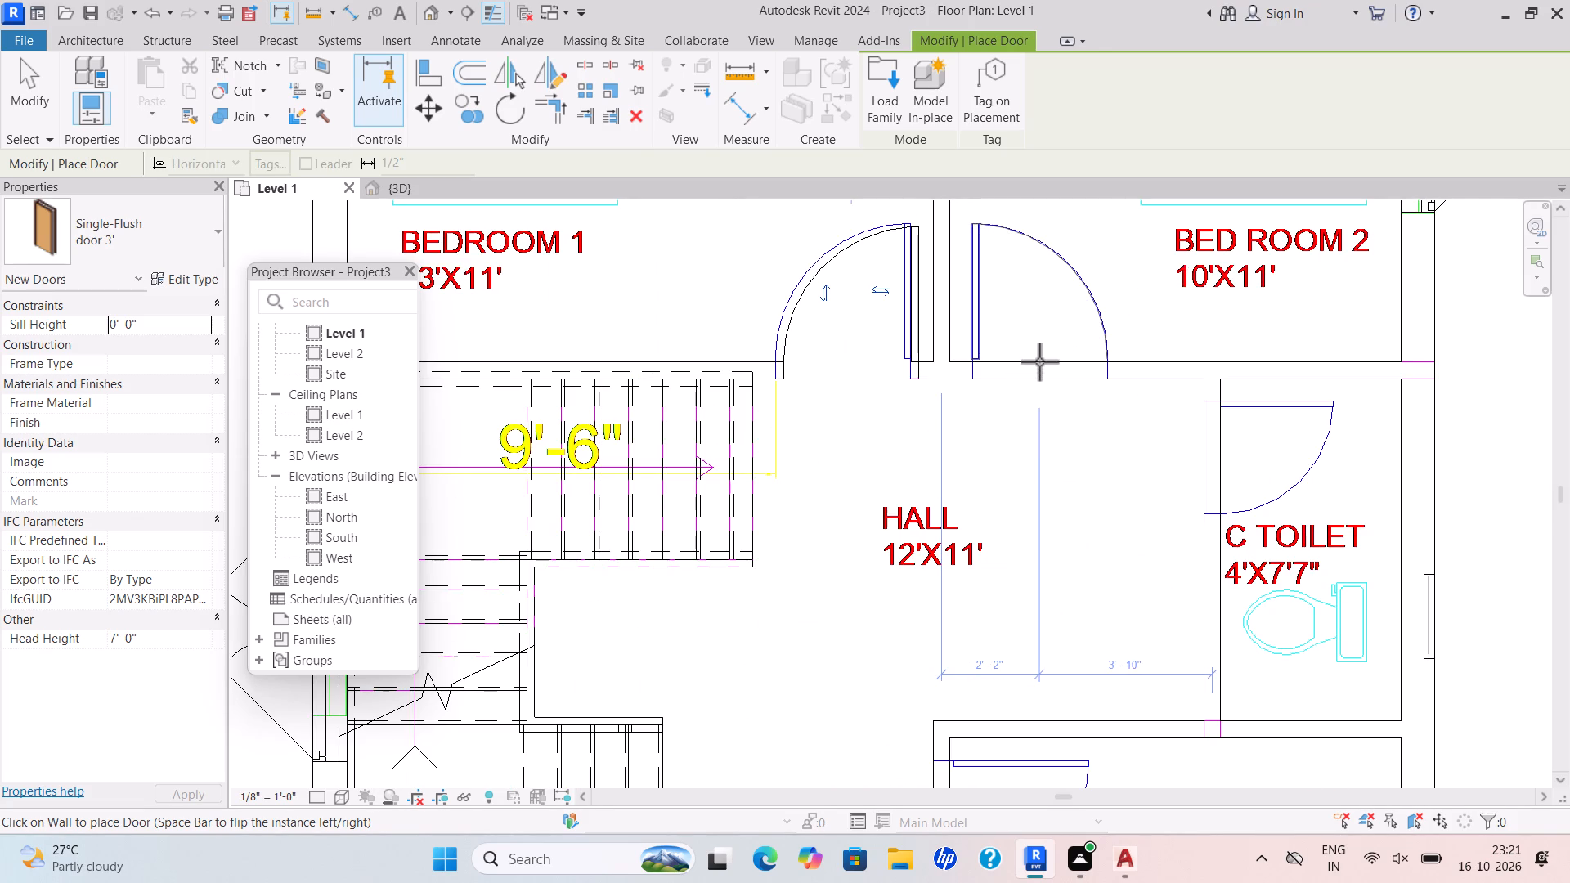
Place a door 3' door at the marked Bedroom 3 opening, swinging into the room as on the plan.
{"action": "scroll", "coordinate": [1007, 481], "scroll_direction": "down", "scroll_amount": 3}
{"action": "middle_click_drag", "start_coordinate": [1001, 481], "coordinate": [1008, 361]}
{"action": "scroll", "coordinate": [981, 516], "scroll_direction": "down", "scroll_amount": 2}
{"action": "middle_click_drag", "start_coordinate": [973, 514], "coordinate": [942, 364]}
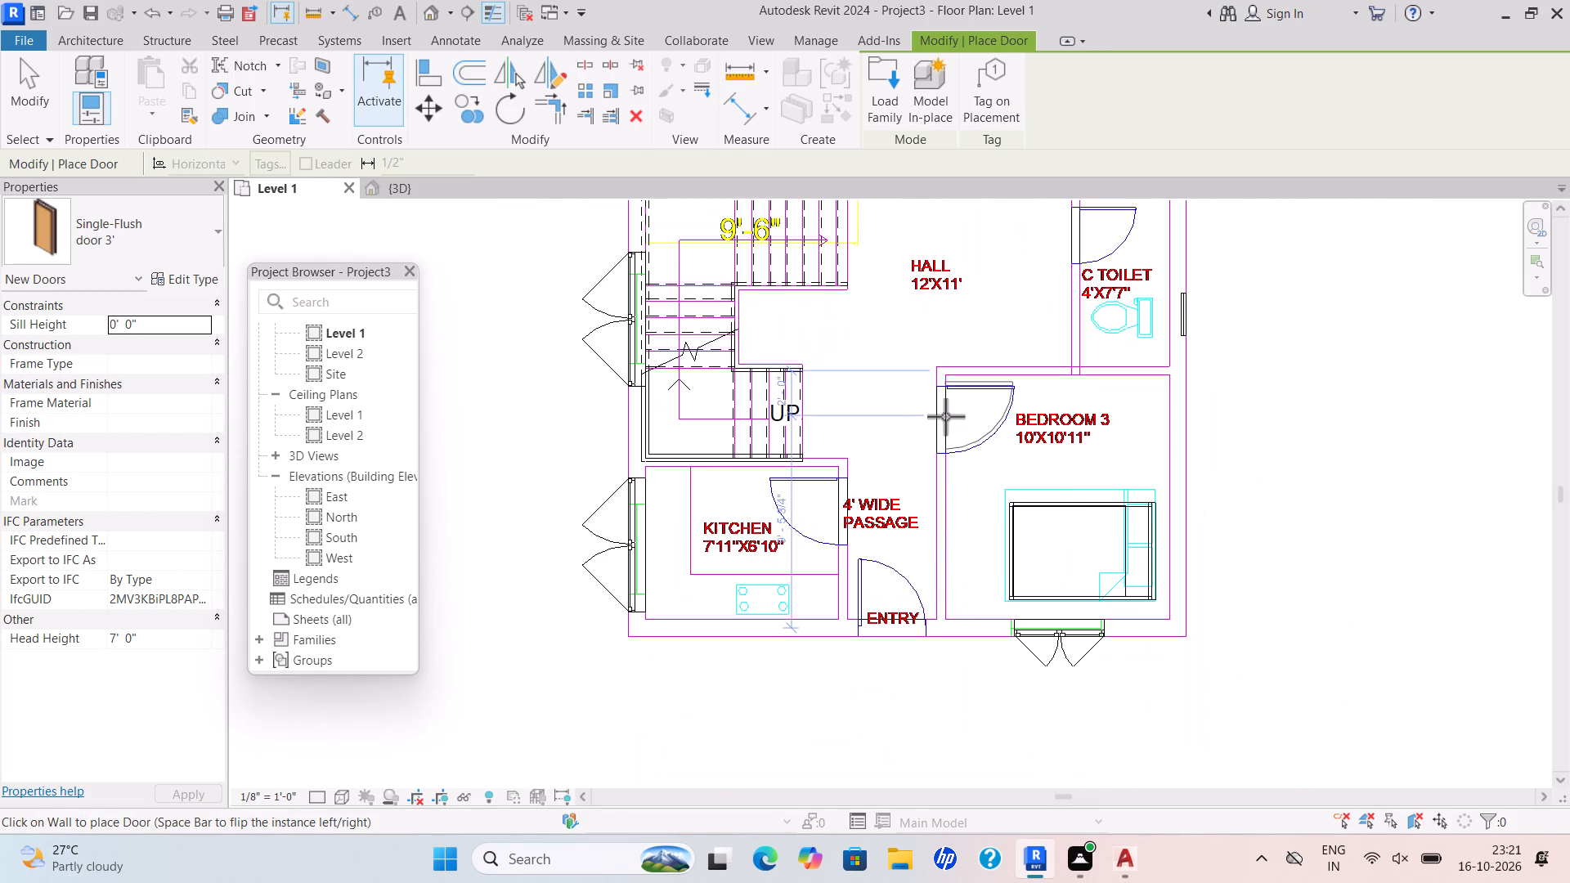
{"action": "scroll", "coordinate": [946, 424], "scroll_direction": "up", "scroll_amount": 6}
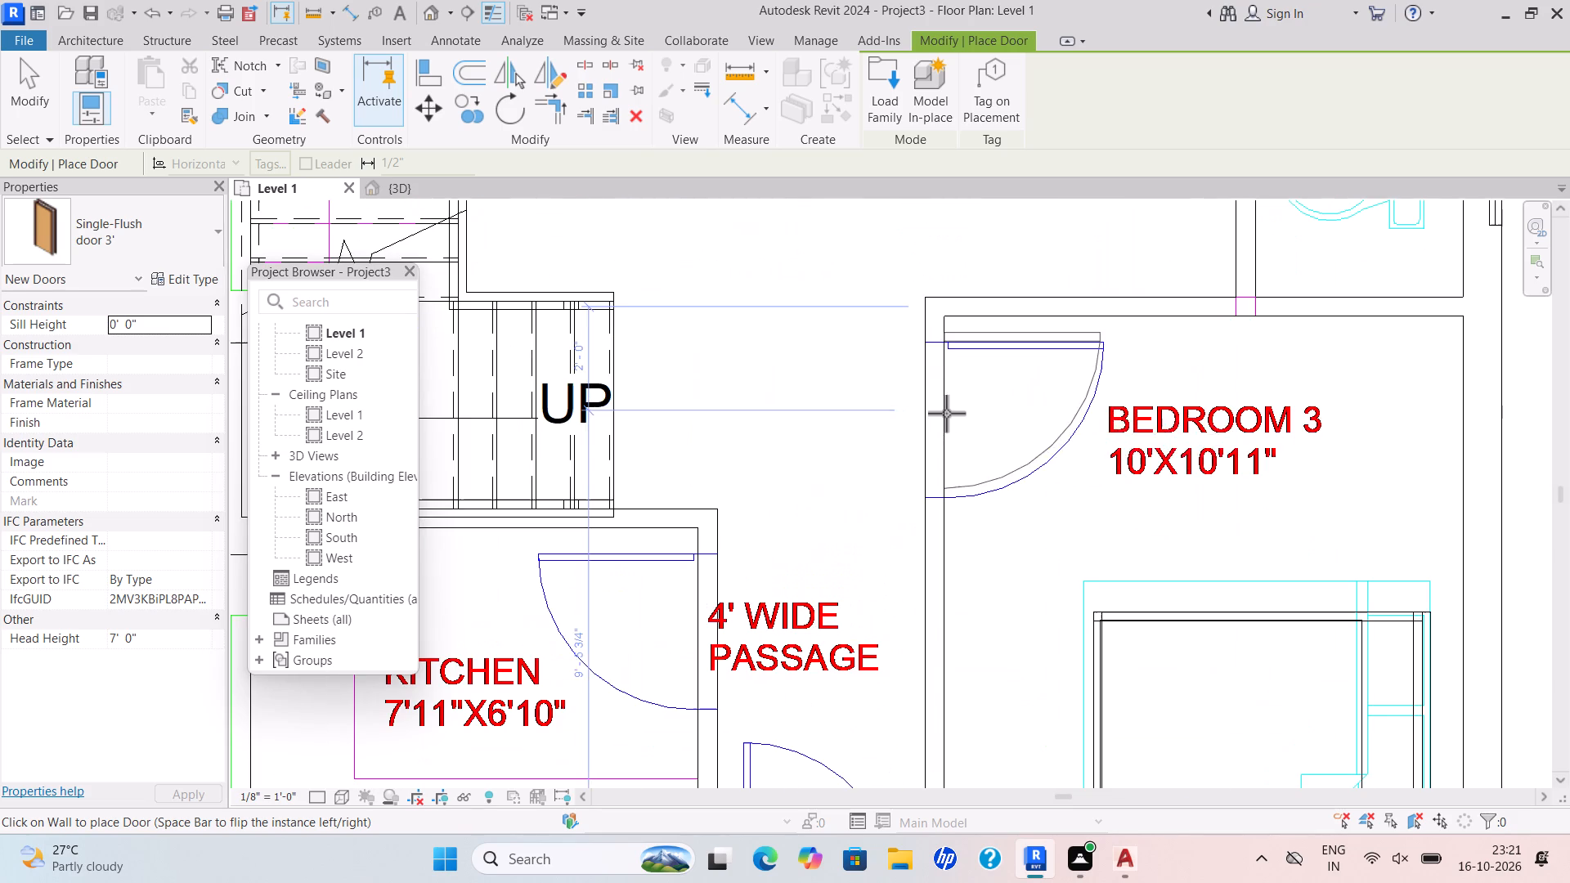
{"action": "left_click", "coordinate": [945, 419]}
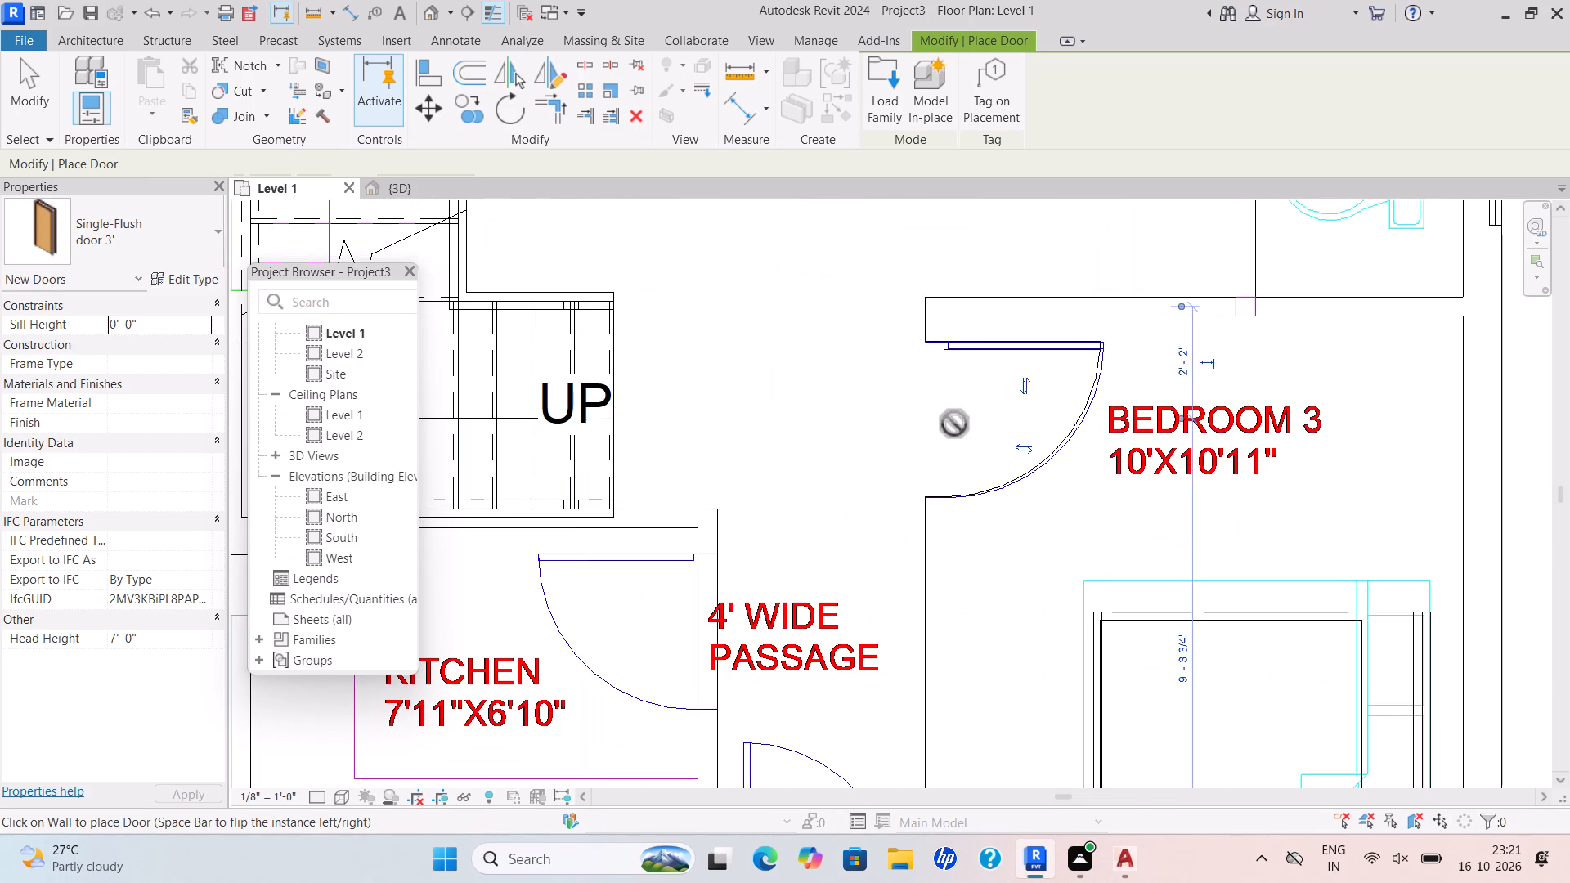
Place door 3' doors at the marked Kitchen and Entry openings, flipping them to match the plan's swings.
{"action": "scroll", "coordinate": [964, 443], "scroll_direction": "down", "scroll_amount": 5}
{"action": "middle_click_drag", "start_coordinate": [965, 441], "coordinate": [988, 361]}
{"action": "scroll", "coordinate": [988, 361], "scroll_direction": "up", "scroll_amount": 1}
{"action": "key", "text": "space"}
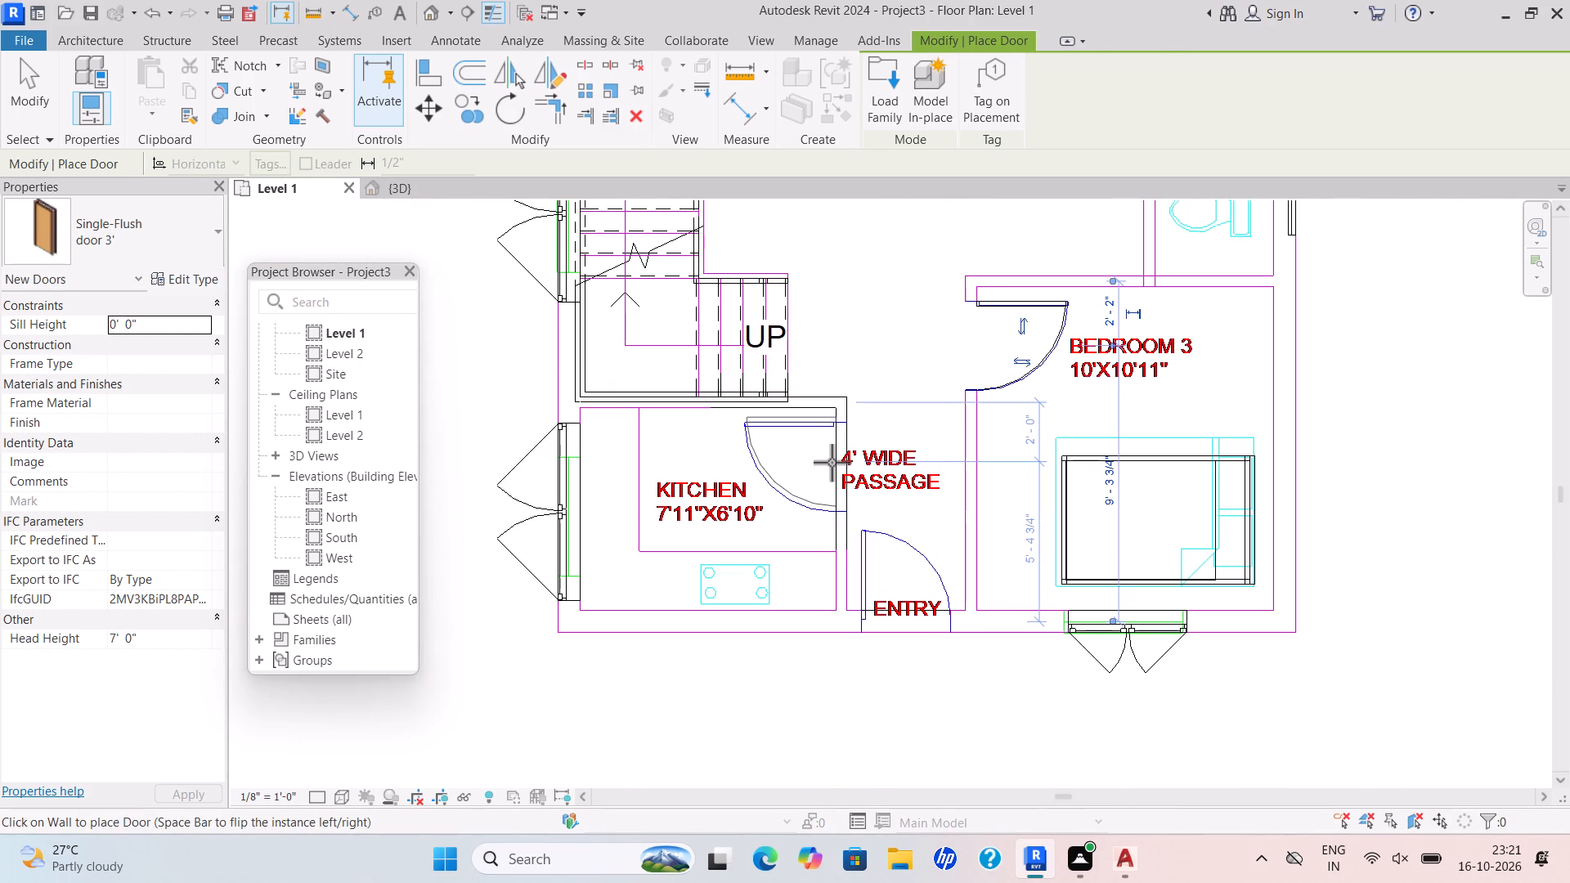
{"action": "scroll", "coordinate": [832, 462], "scroll_direction": "up", "scroll_amount": 2}
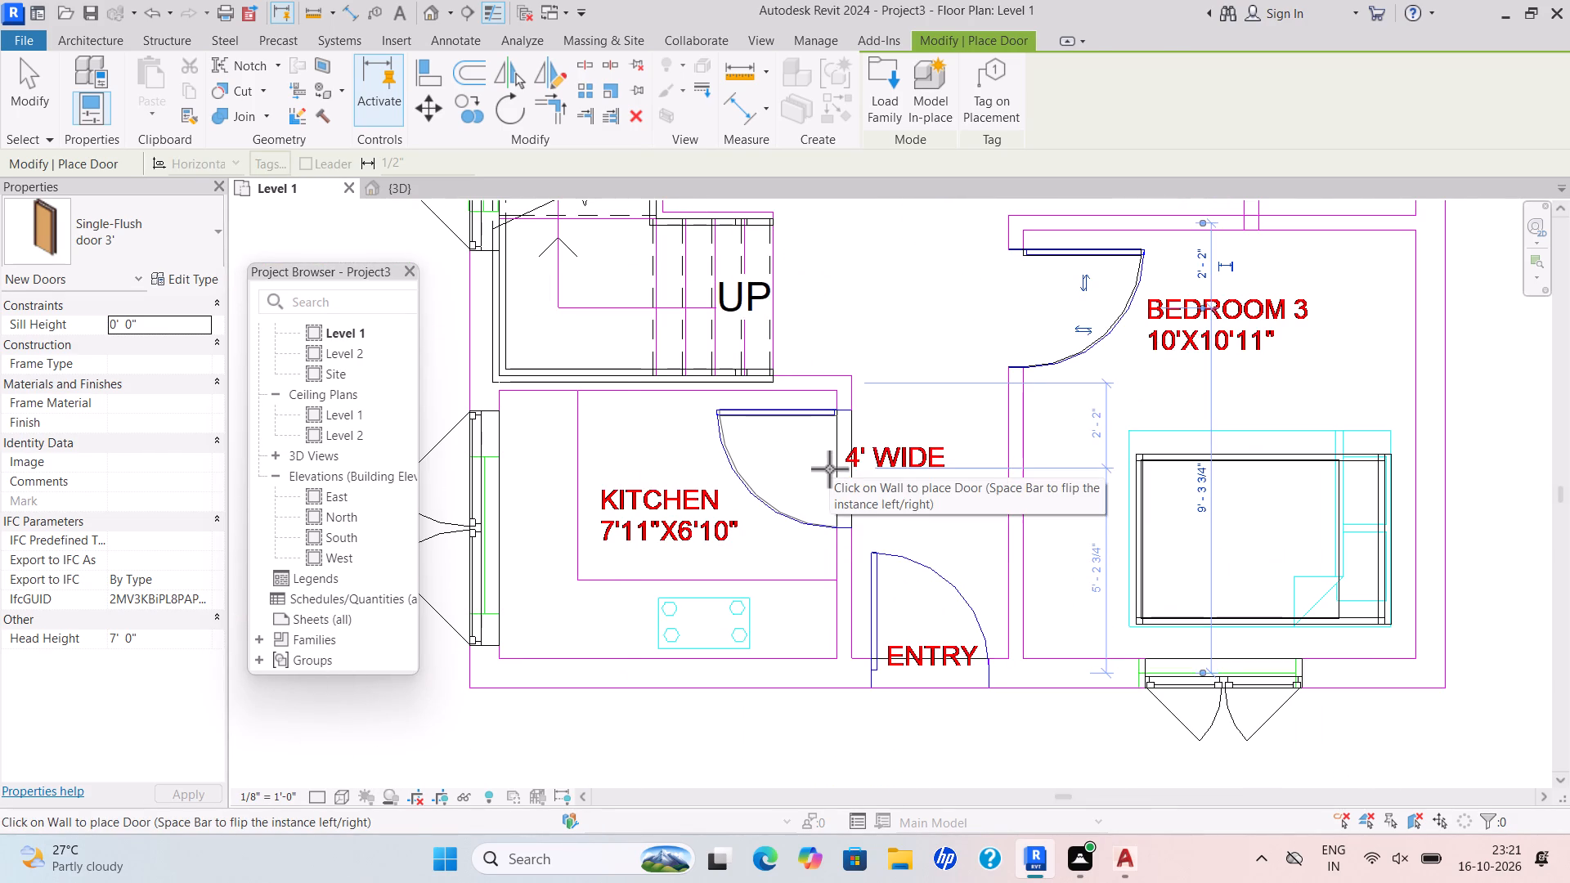
{"action": "left_click", "coordinate": [829, 468]}
{"action": "scroll", "coordinate": [891, 502], "scroll_direction": "down", "scroll_amount": 3}
{"action": "middle_click_drag", "start_coordinate": [886, 480], "coordinate": [874, 419]}
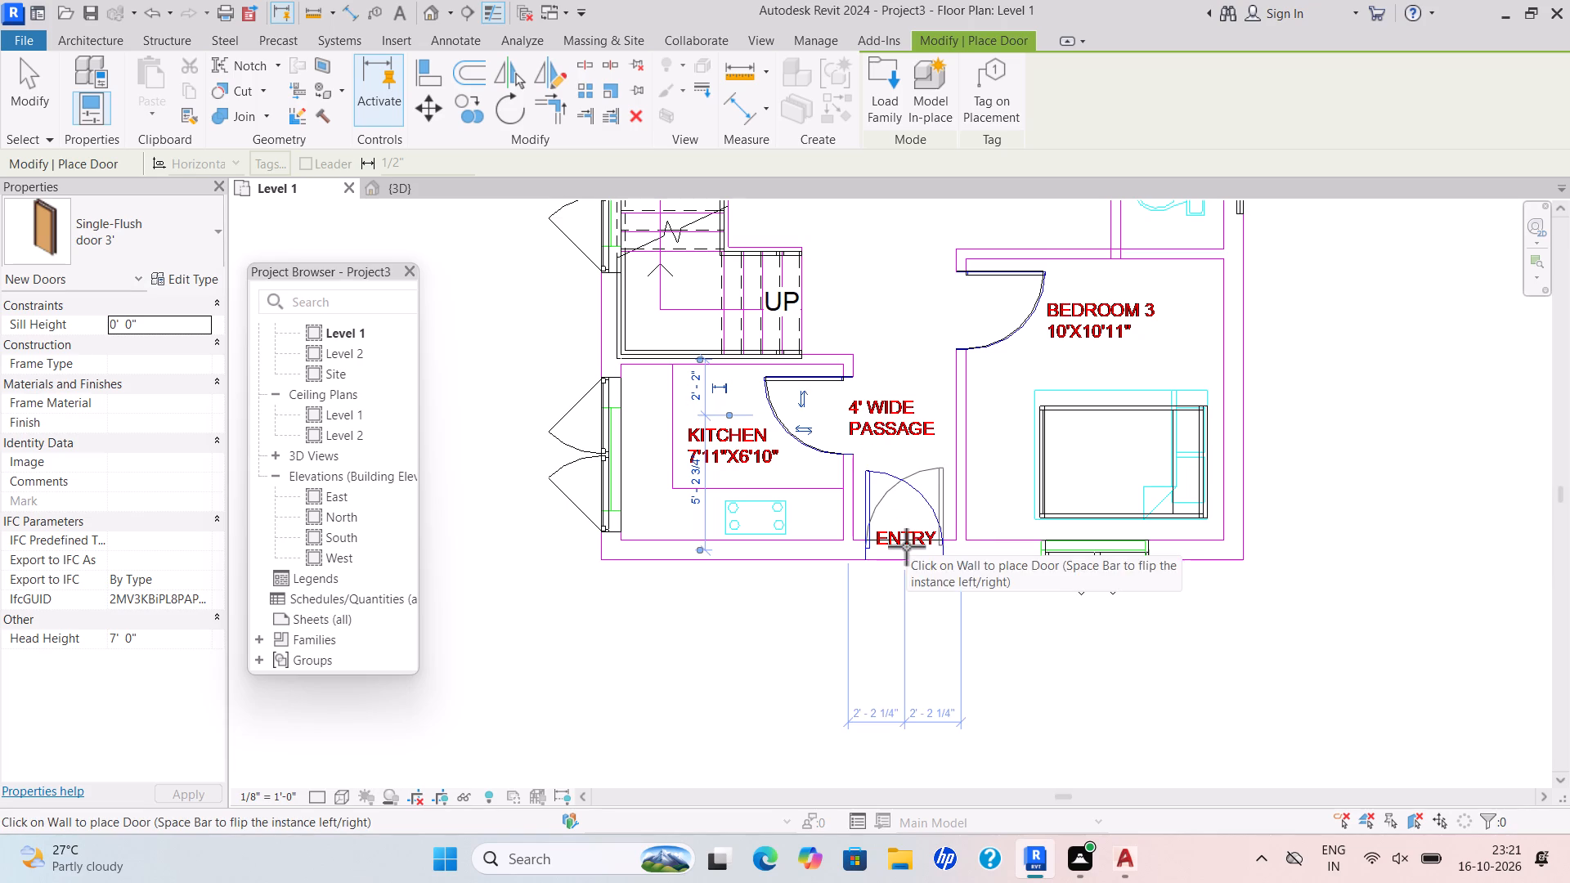
{"action": "key", "text": "space"}
{"action": "left_click", "coordinate": [907, 547]}
Duplicate the Single-Flush 36" x 80" door type as 2'6".
{"action": "scroll", "coordinate": [976, 528], "scroll_direction": "down", "scroll_amount": 5}
{"action": "middle_click_drag", "start_coordinate": [978, 528], "coordinate": [948, 600]}
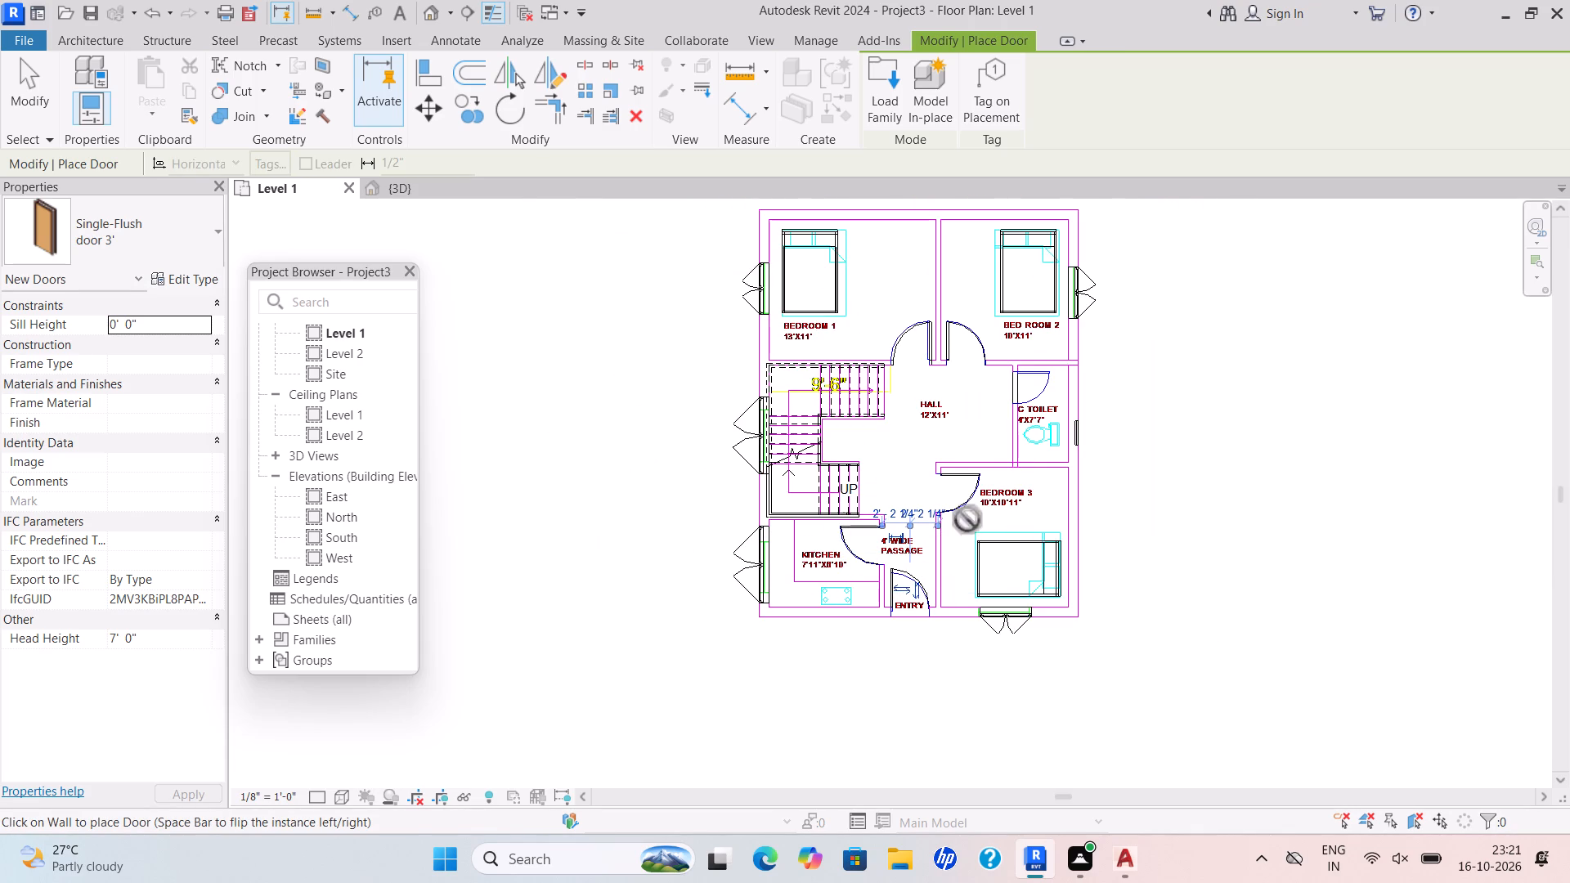
{"action": "left_click", "coordinate": [209, 234]}
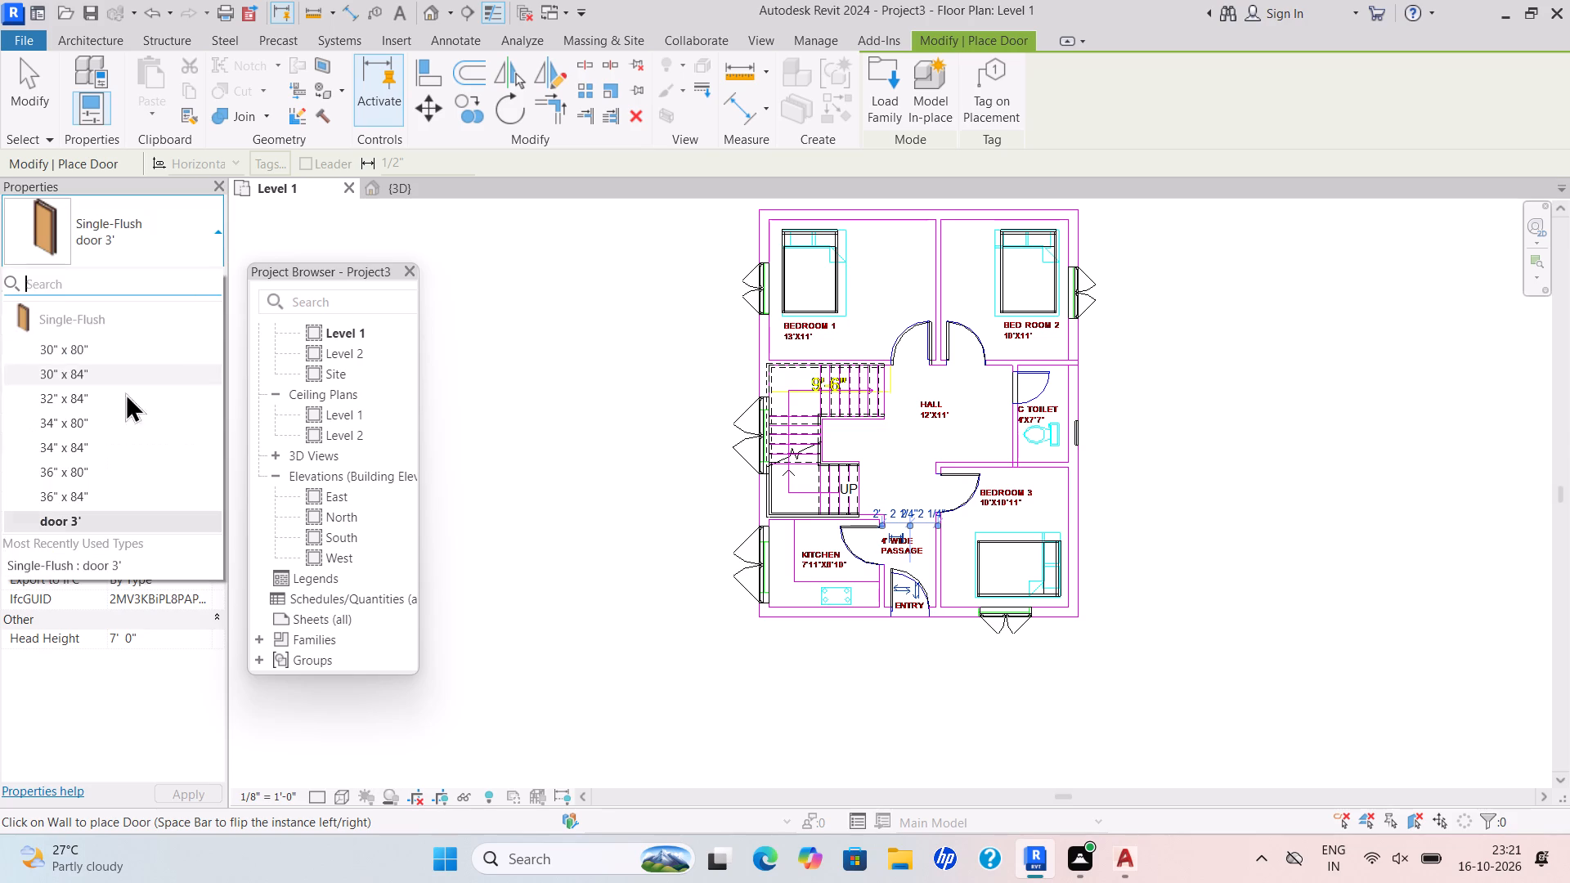
{"action": "left_click", "coordinate": [83, 471]}
{"action": "left_click", "coordinate": [182, 271]}
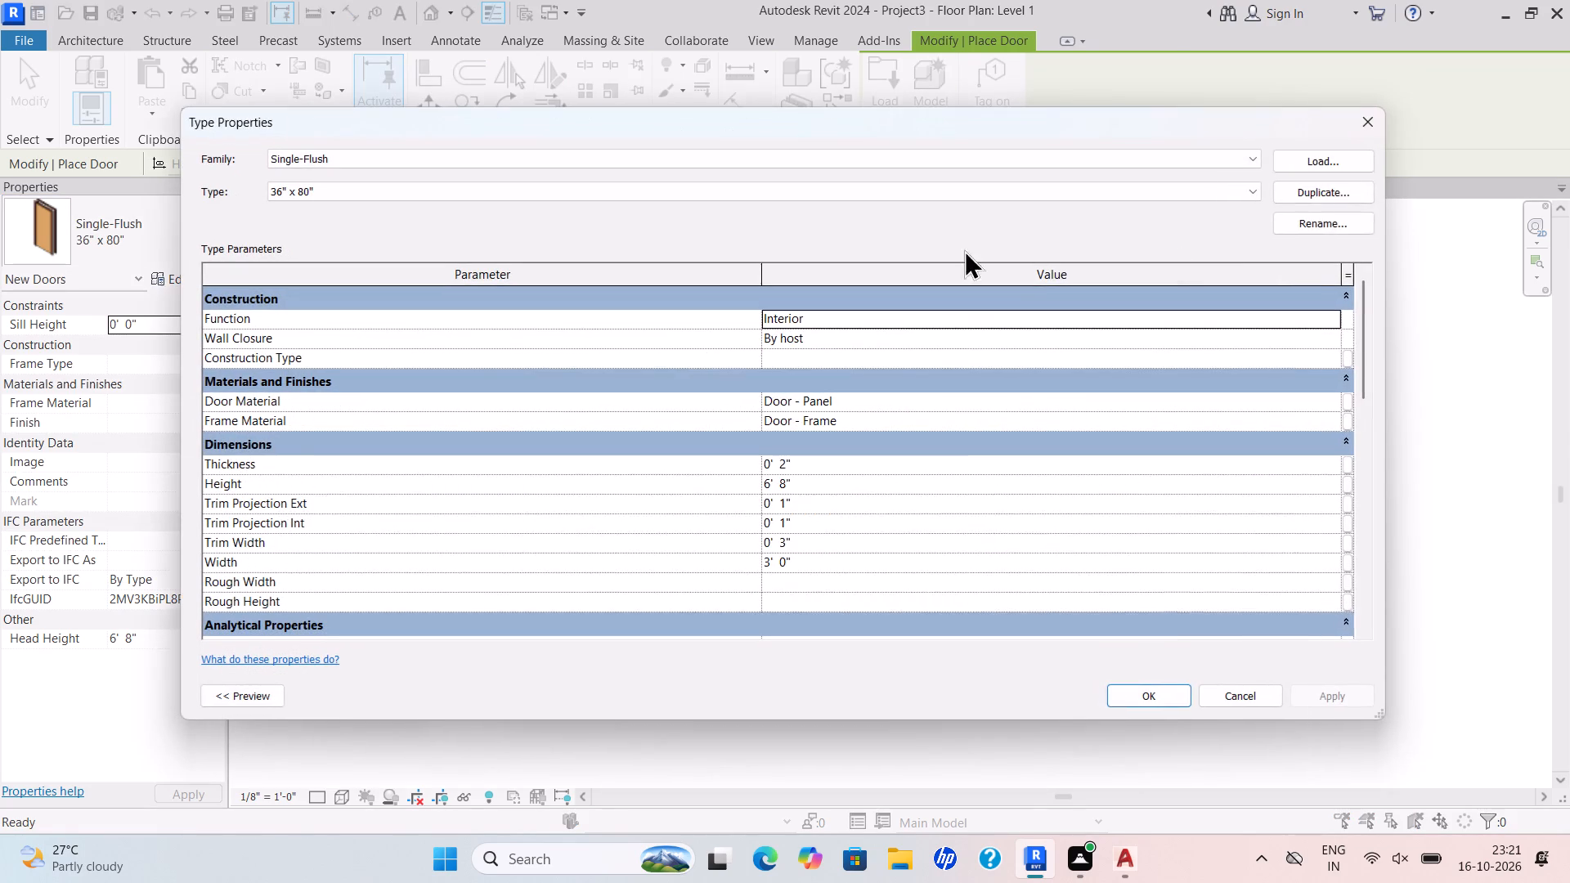
{"action": "left_click", "coordinate": [1340, 186]}
{"action": "key", "text": "BackSpace"}
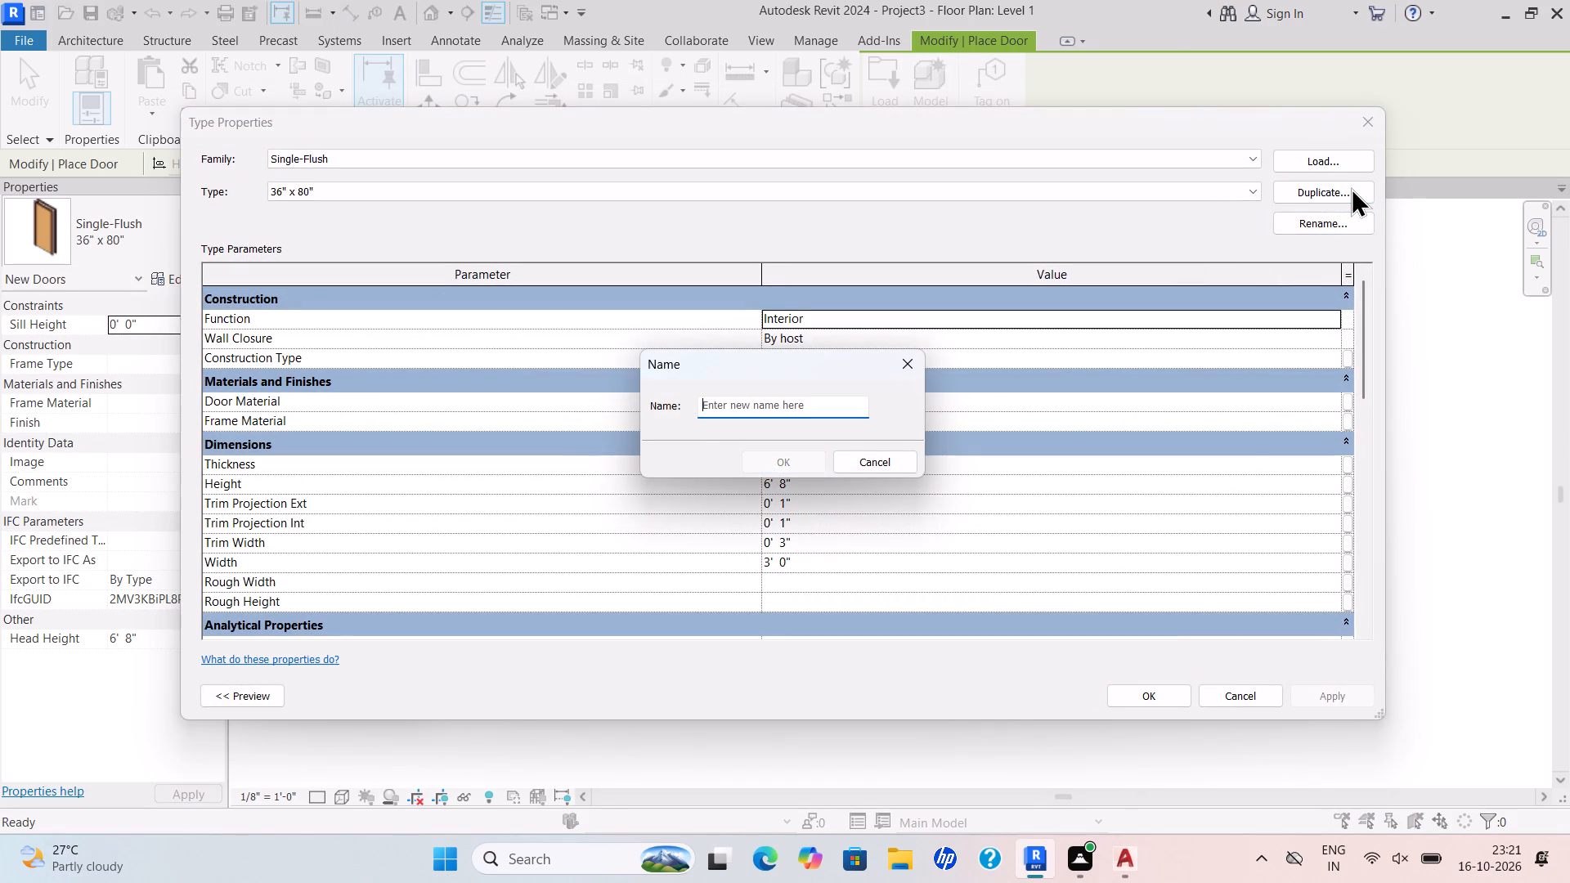
{"action": "type", "text": "2'6\""}
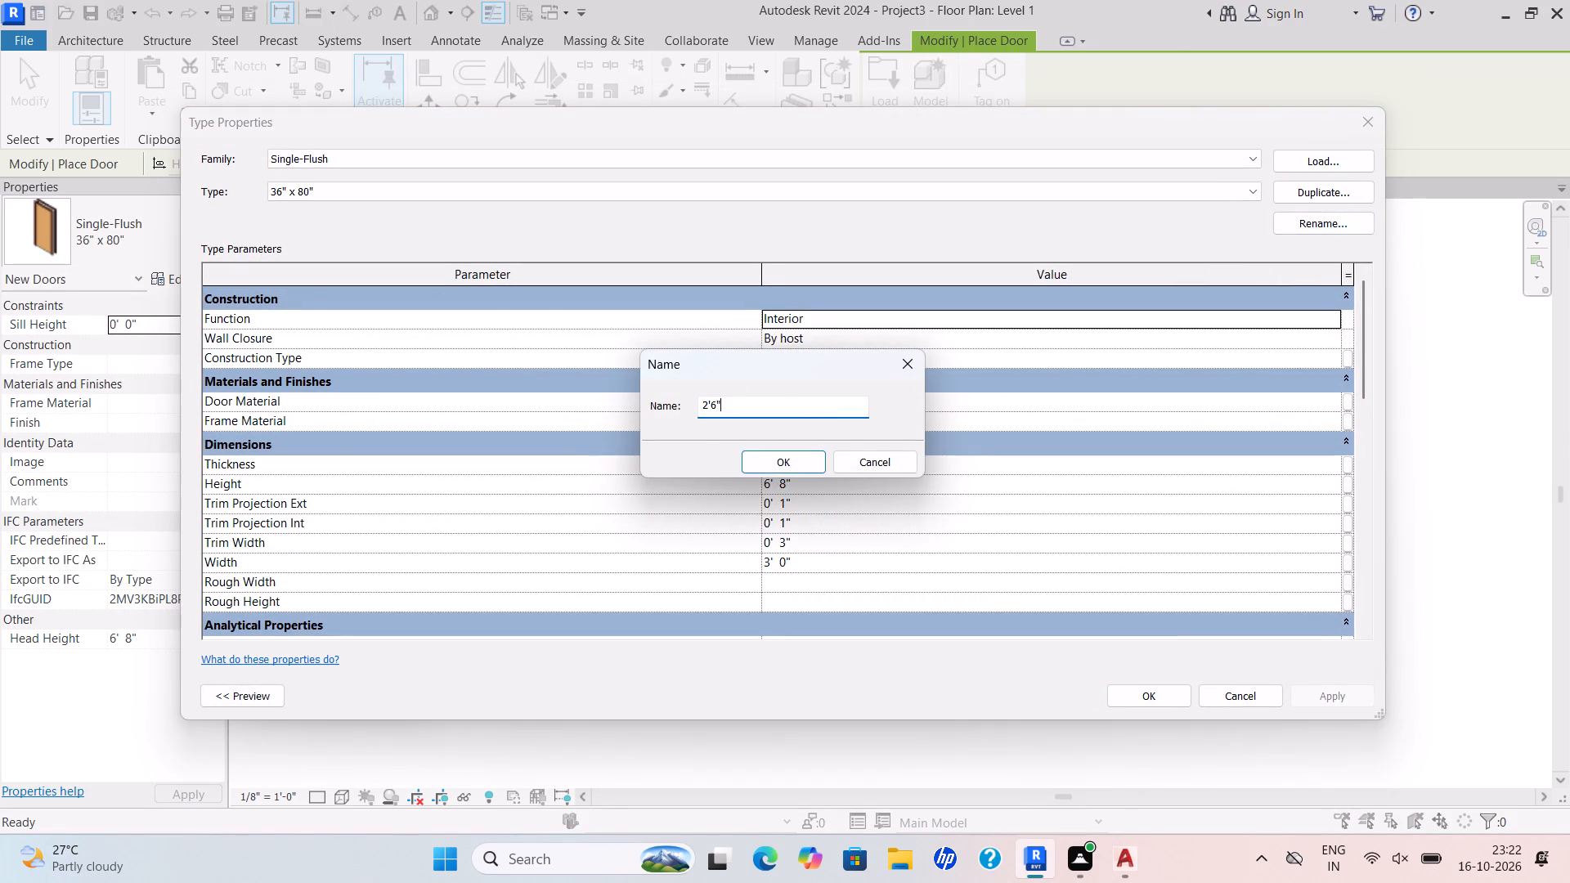
{"action": "key", "text": "Return"}
{"action": "scroll", "coordinate": [1351, 187], "scroll_direction": "up", "scroll_amount": 1}
{"action": "left_click", "coordinate": [1152, 688]}
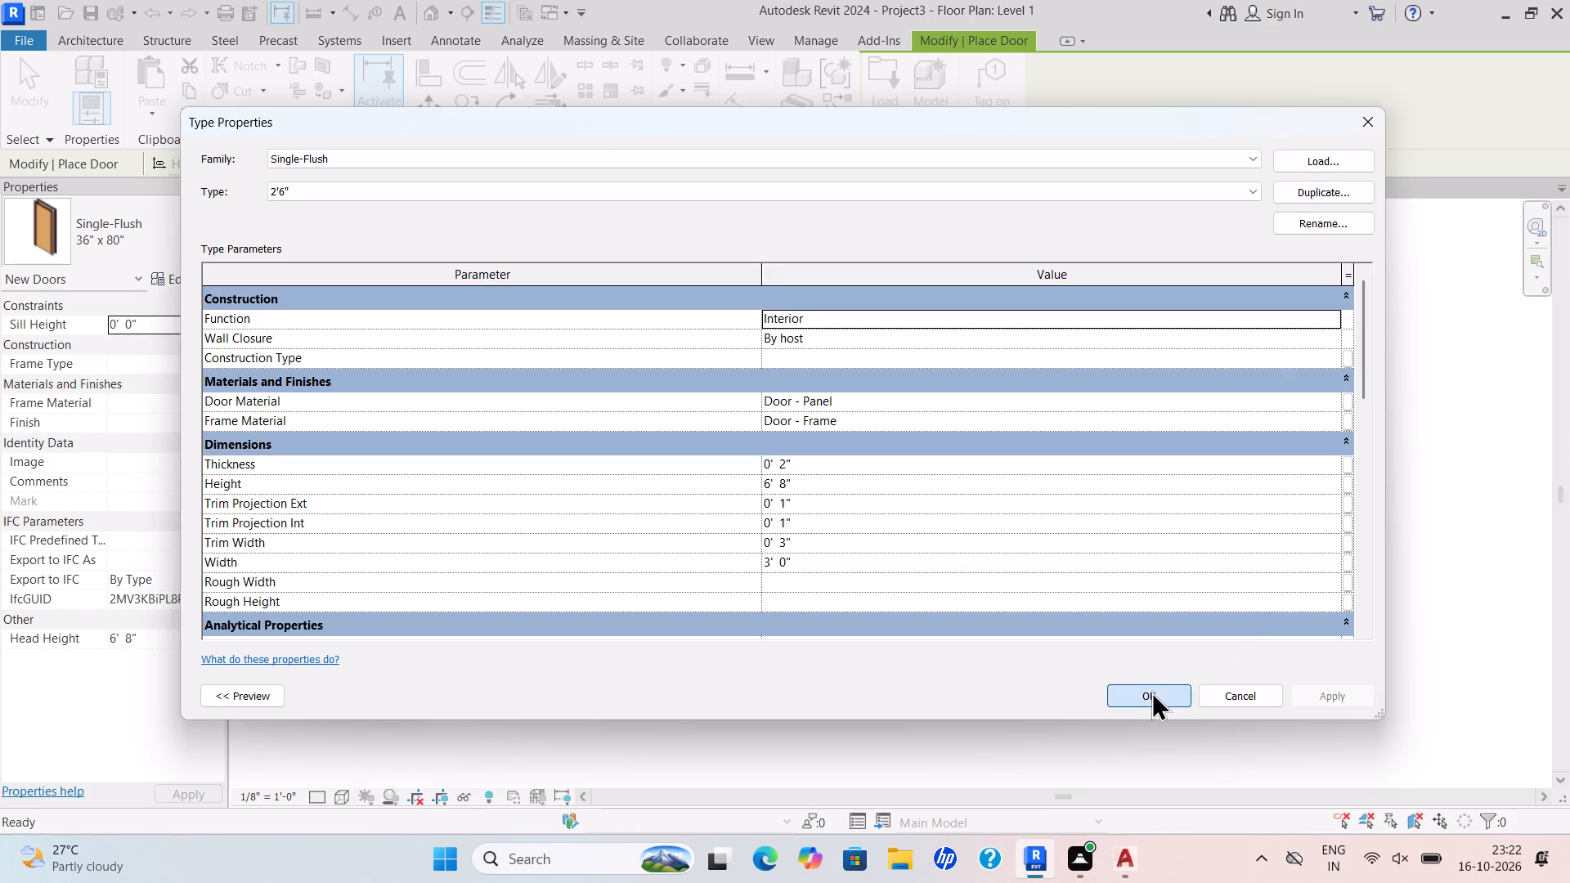
Set the Width of the Single-Flush 2'6" door type to 2' 6".
{"action": "scroll", "coordinate": [1016, 388], "scroll_direction": "up", "scroll_amount": 4}
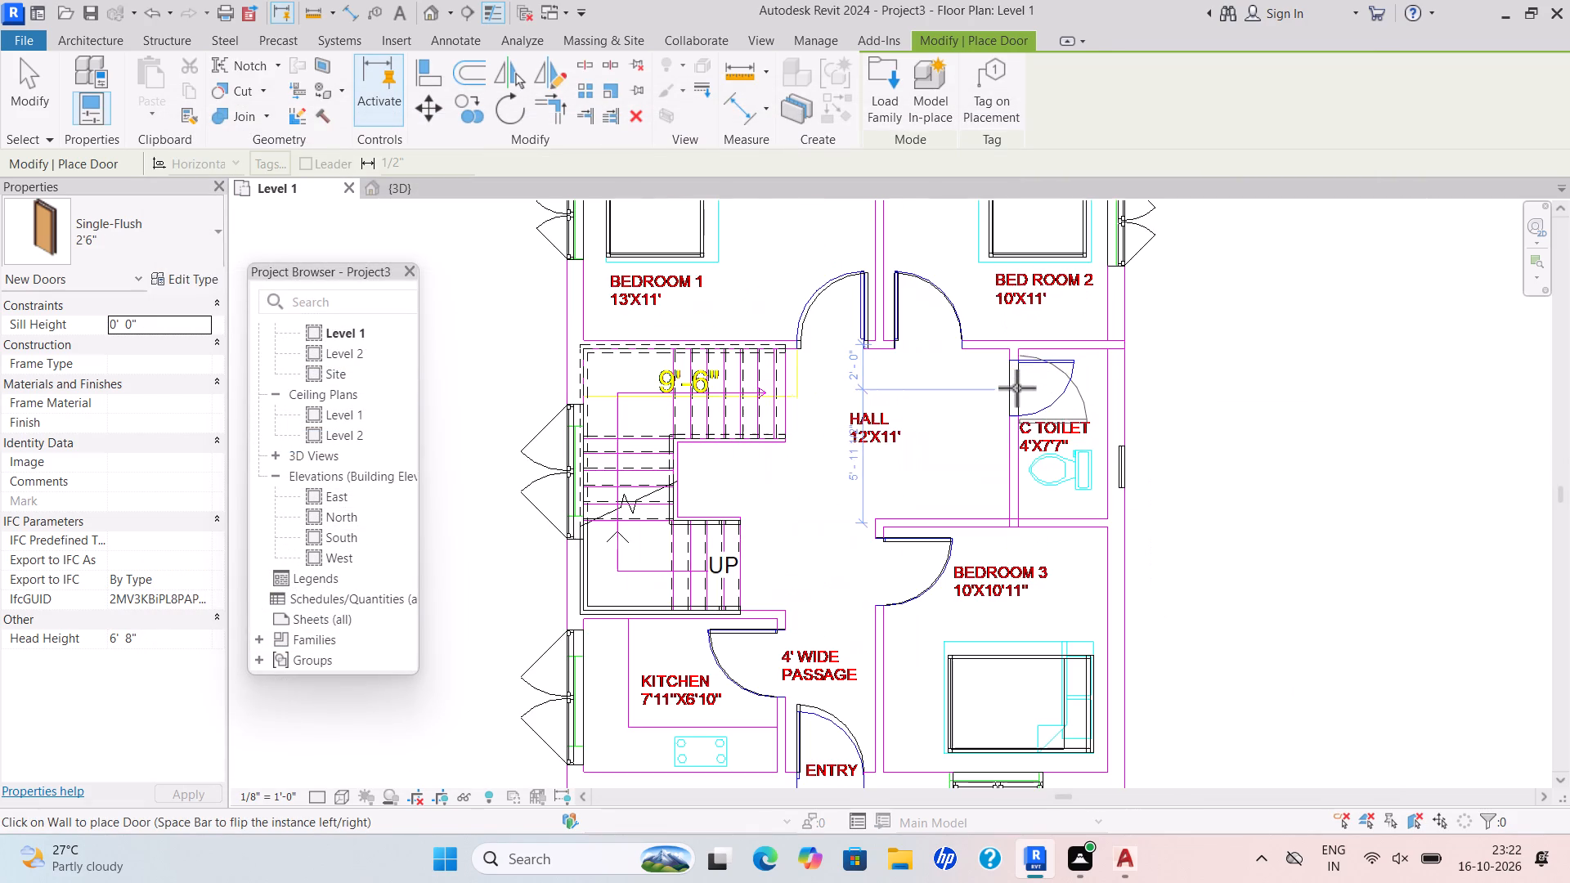
{"action": "key", "text": "space"}
{"action": "scroll", "coordinate": [1022, 383], "scroll_direction": "up", "scroll_amount": 2}
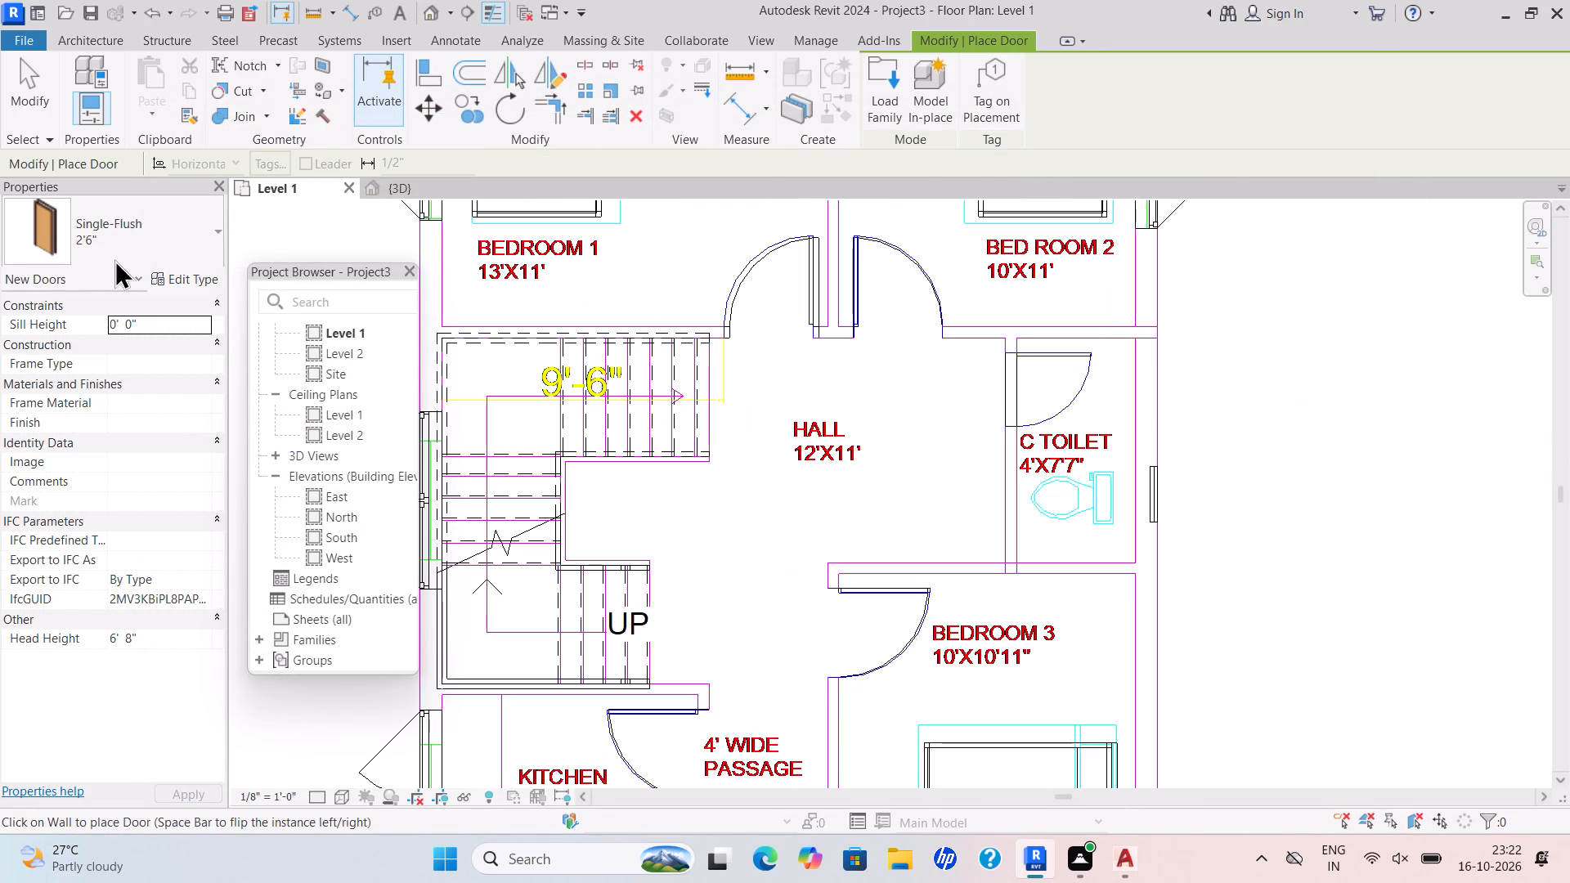
{"action": "left_click", "coordinate": [178, 271]}
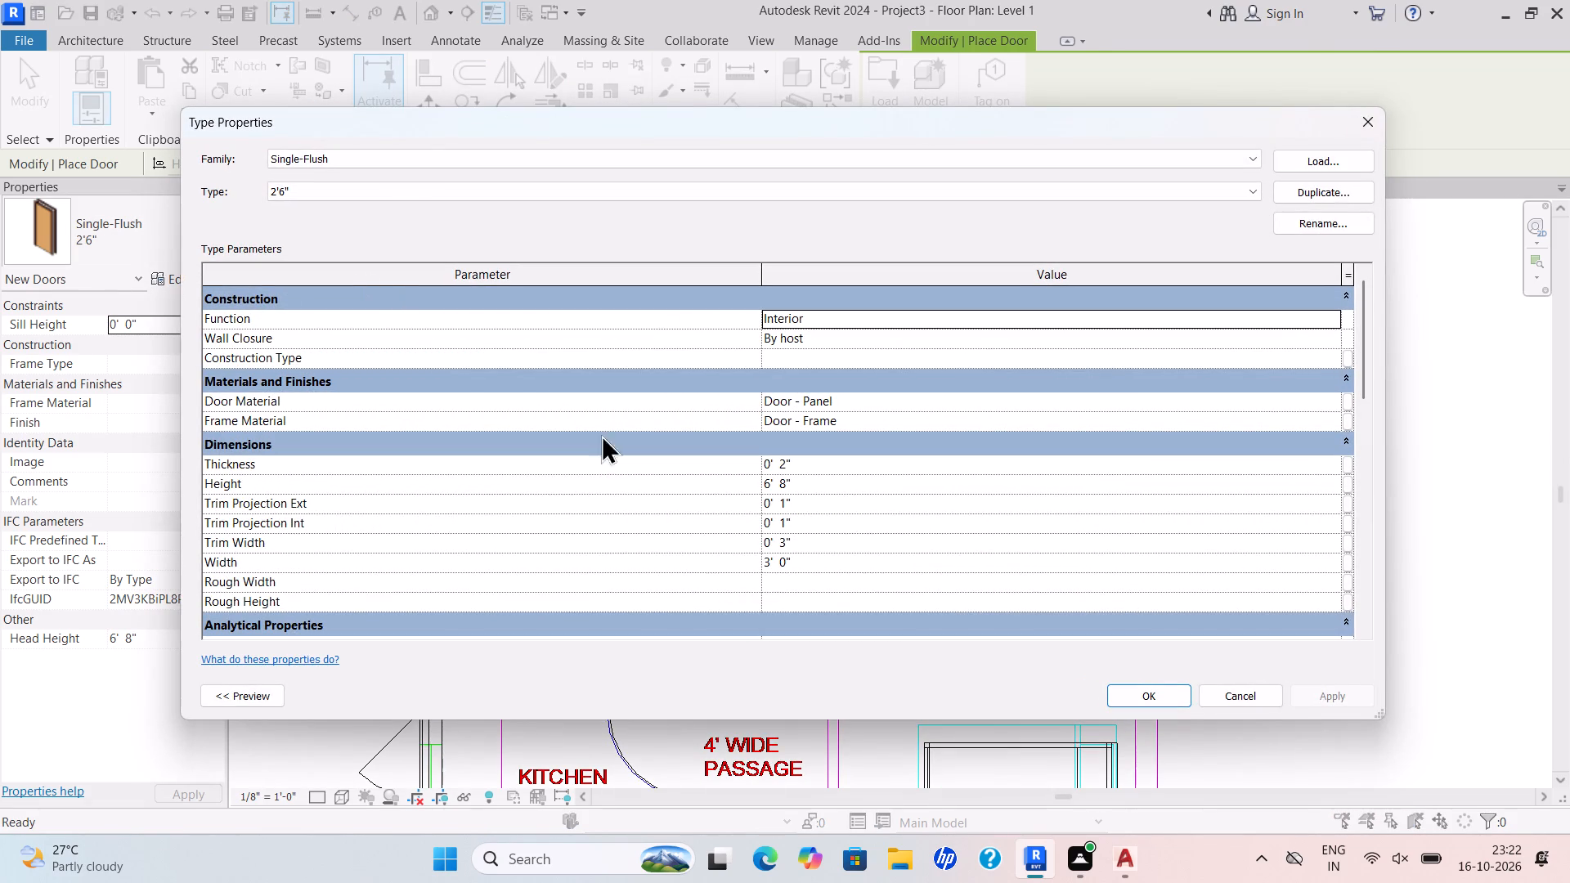
{"action": "left_click_drag", "start_coordinate": [838, 568], "coordinate": [688, 603]}
{"action": "key", "text": "BackSpace"}
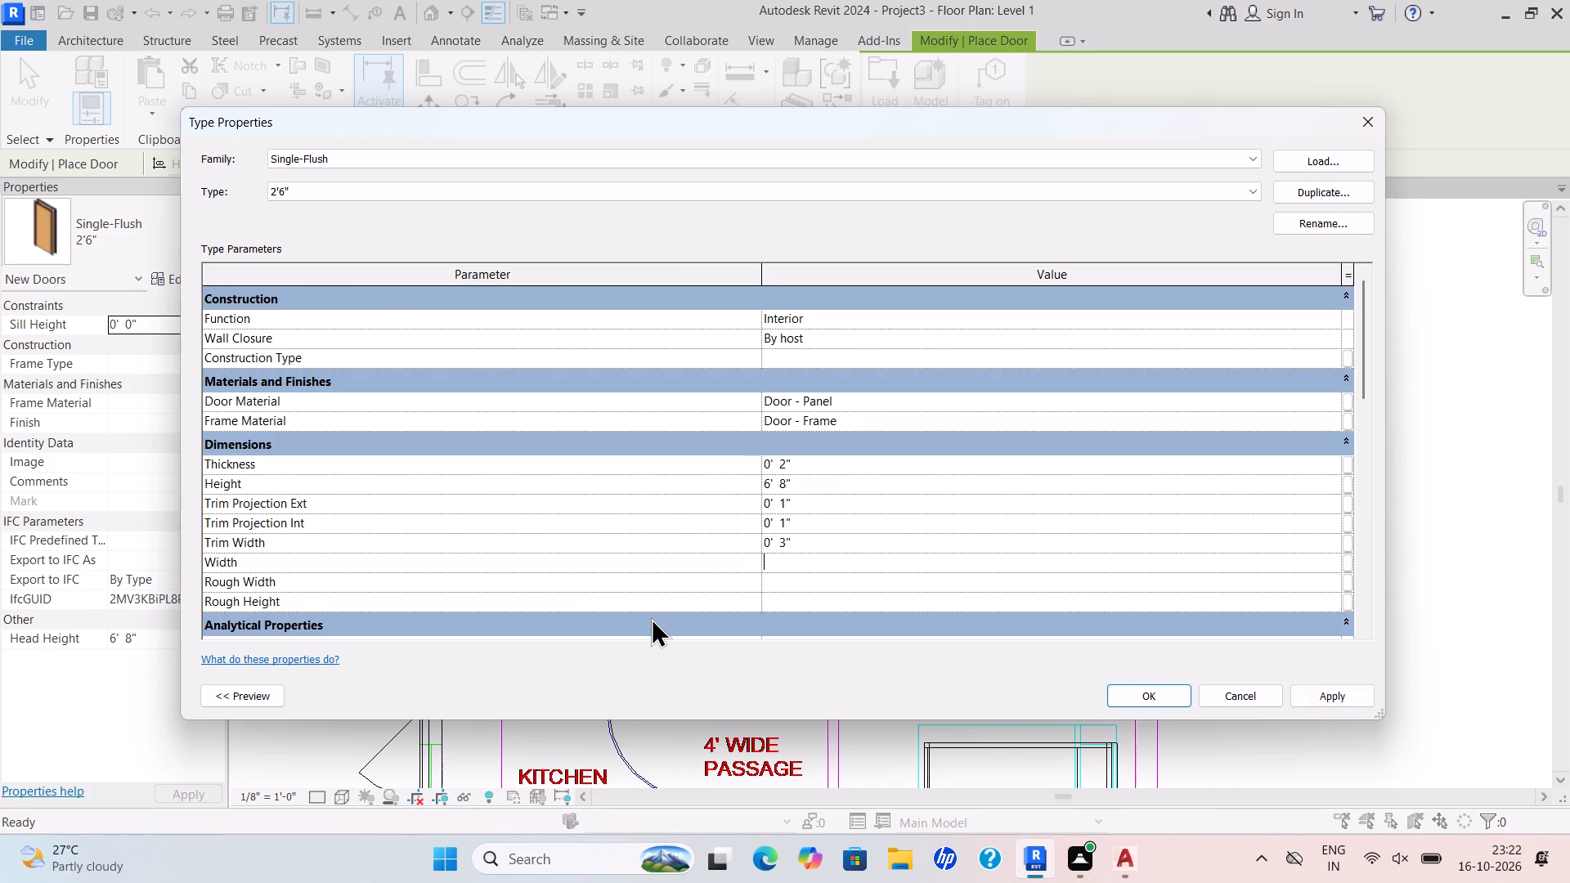
{"action": "type", "text": "2'"}
{"action": "type", "text": "6\""}
{"action": "key", "text": "Return"}
{"action": "left_click", "coordinate": [1137, 699]}
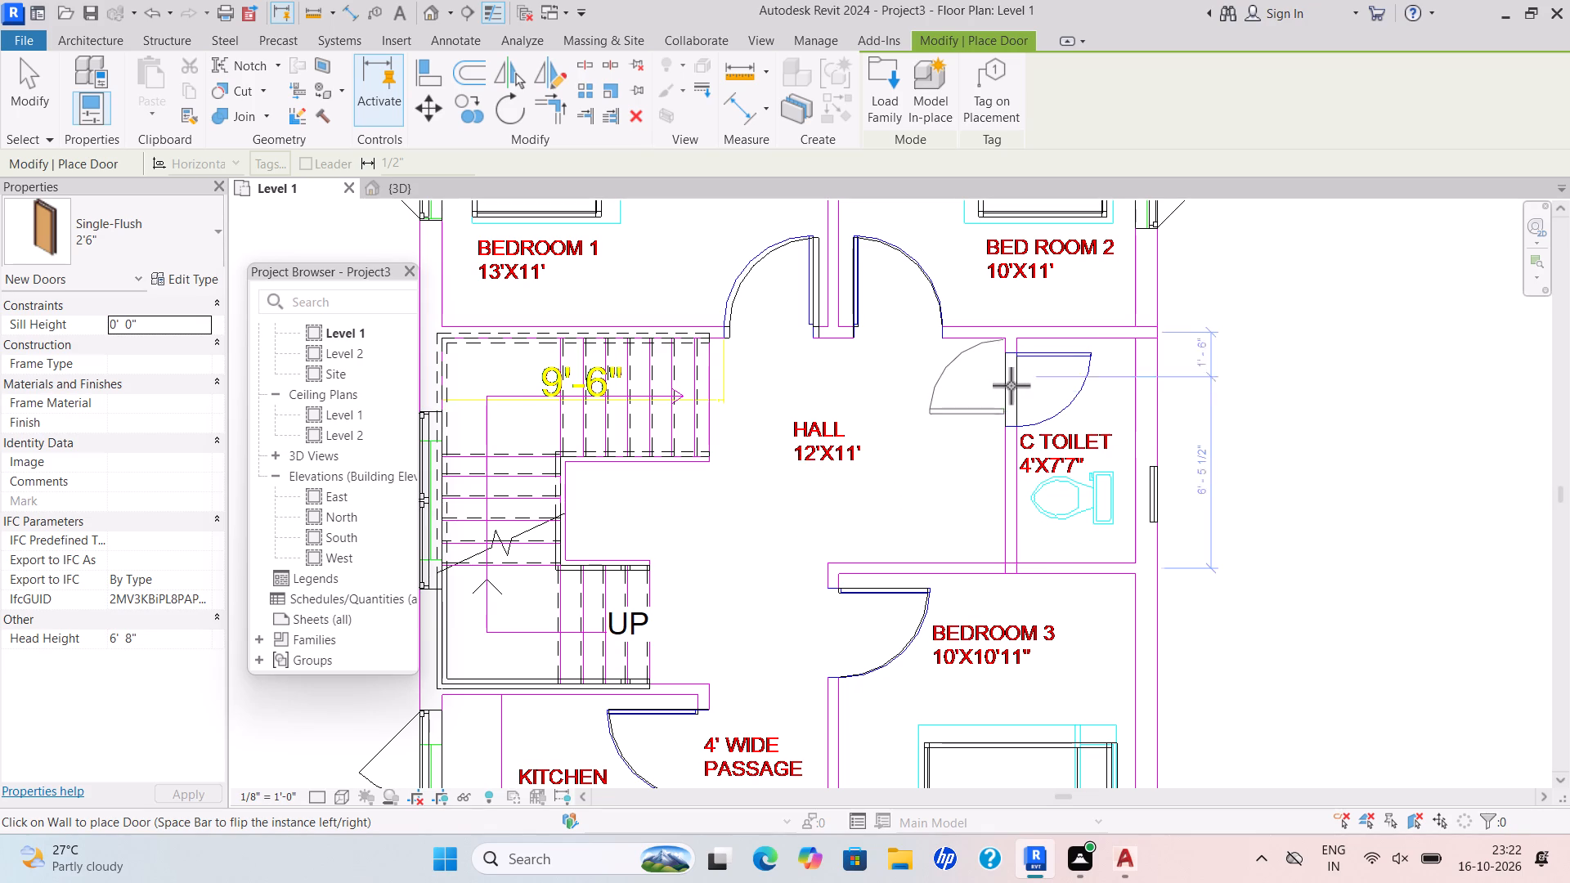
Place a 2'6" door at the marked C Toilet opening, swinging into the toilet as on the plan.
{"action": "scroll", "coordinate": [1023, 392], "scroll_direction": "up", "scroll_amount": 2}
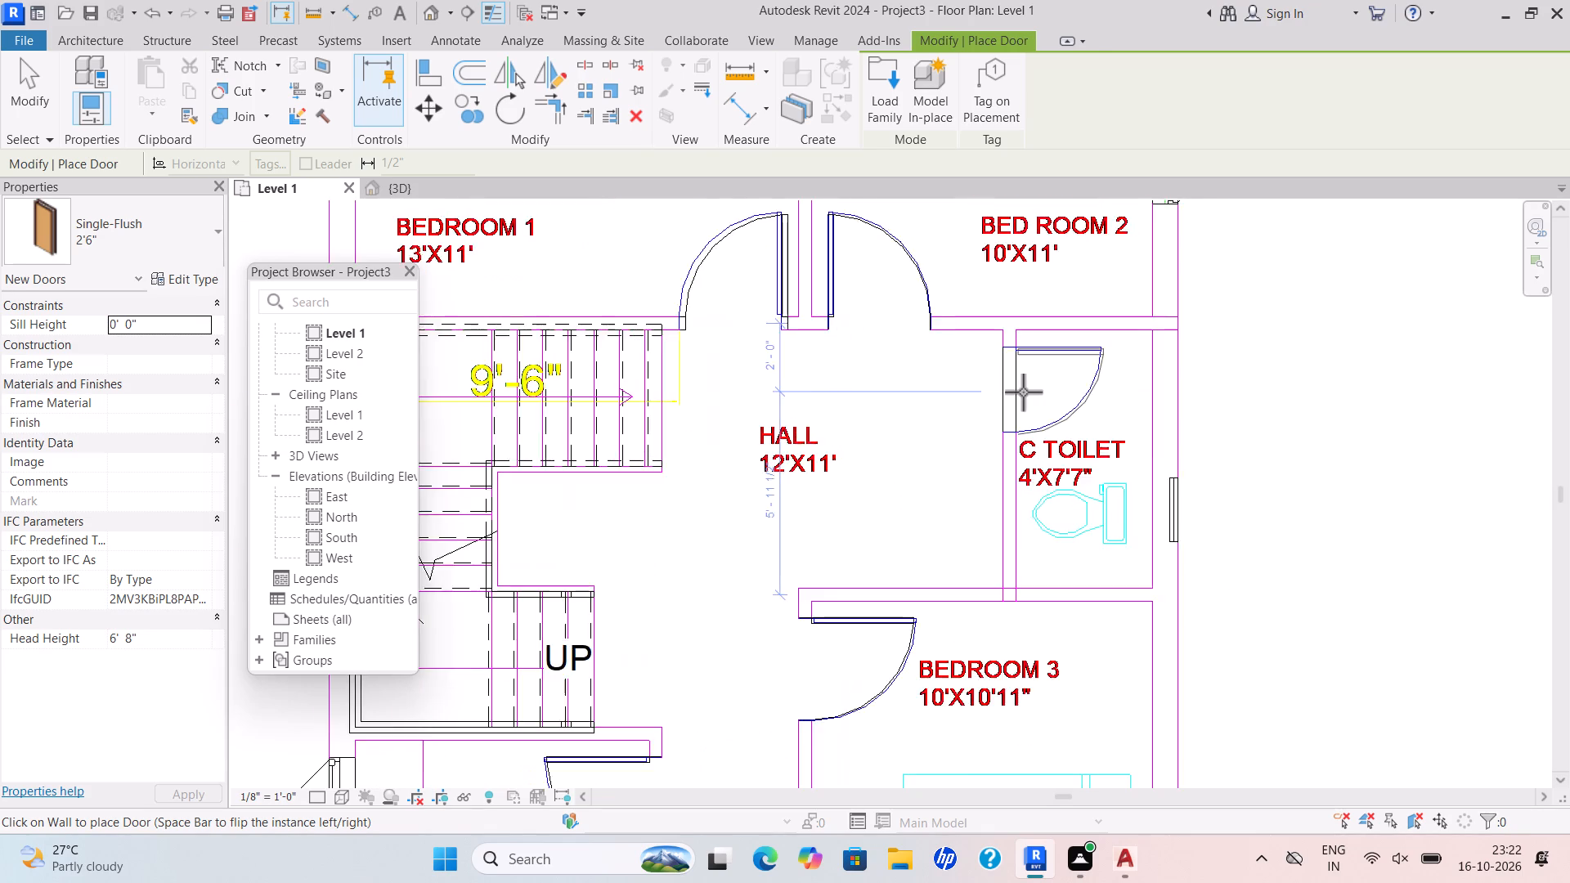
{"action": "scroll", "coordinate": [1023, 392], "scroll_direction": "up", "scroll_amount": 1}
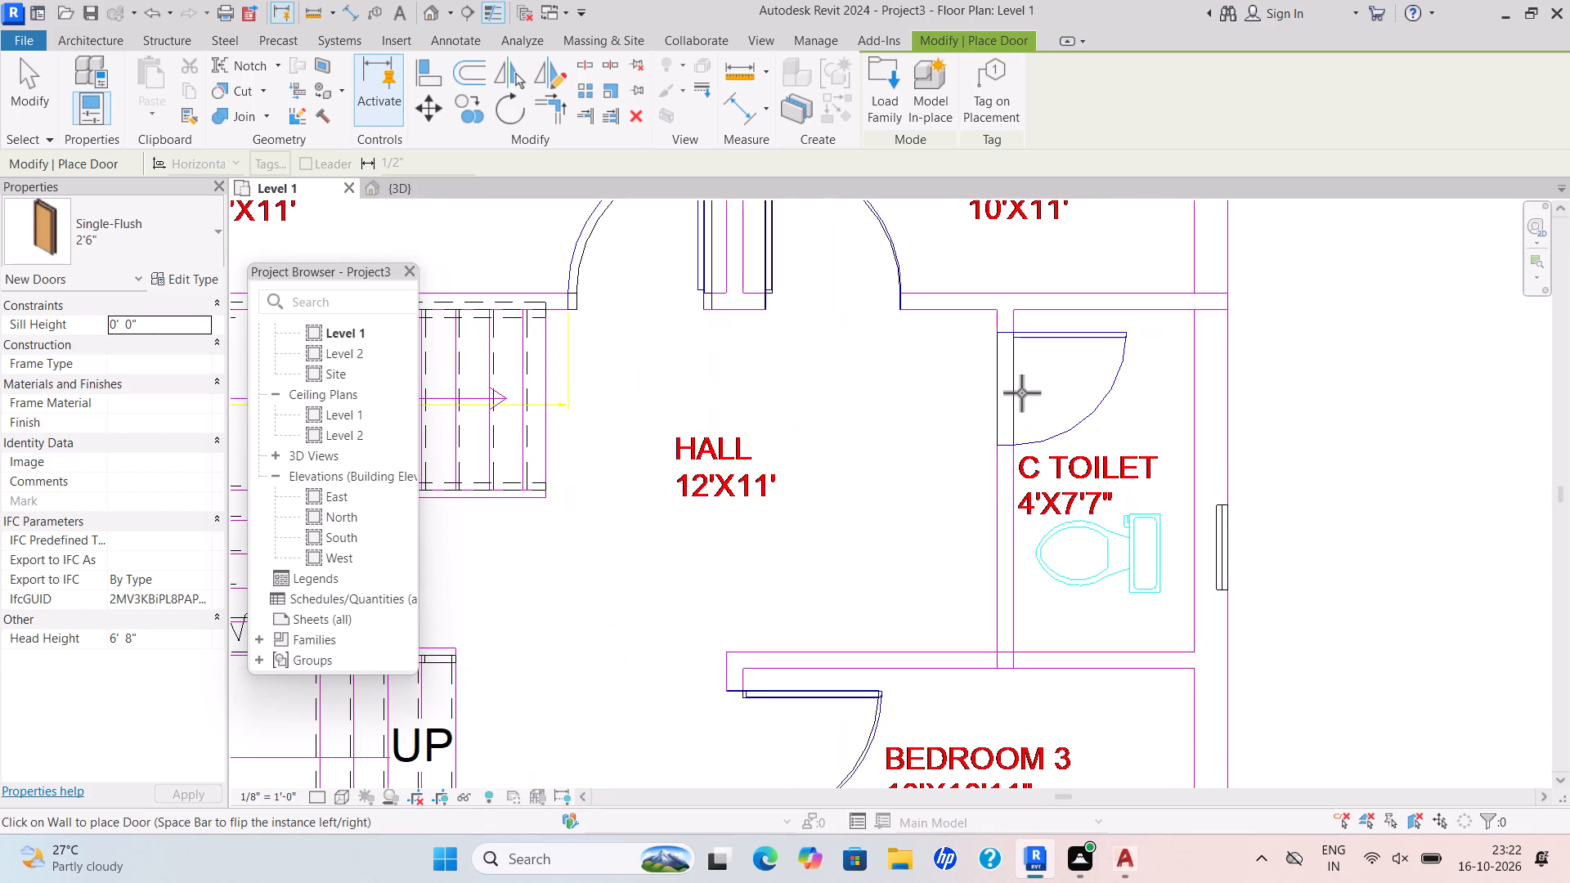
{"action": "left_click", "coordinate": [1021, 392]}
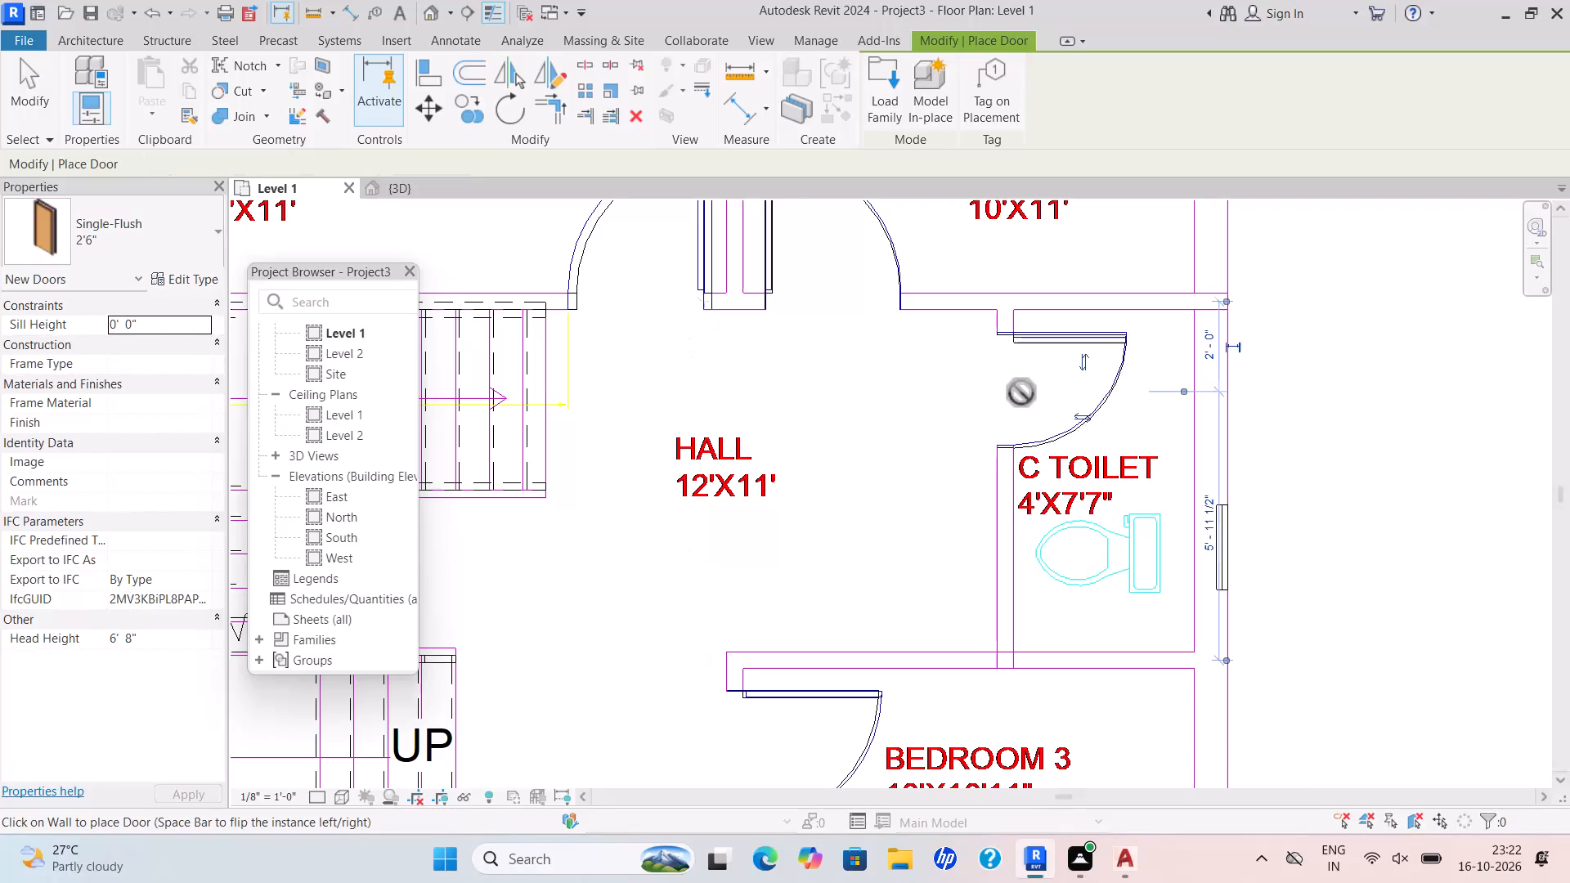
{"action": "scroll", "coordinate": [1019, 392], "scroll_direction": "down", "scroll_amount": 5}
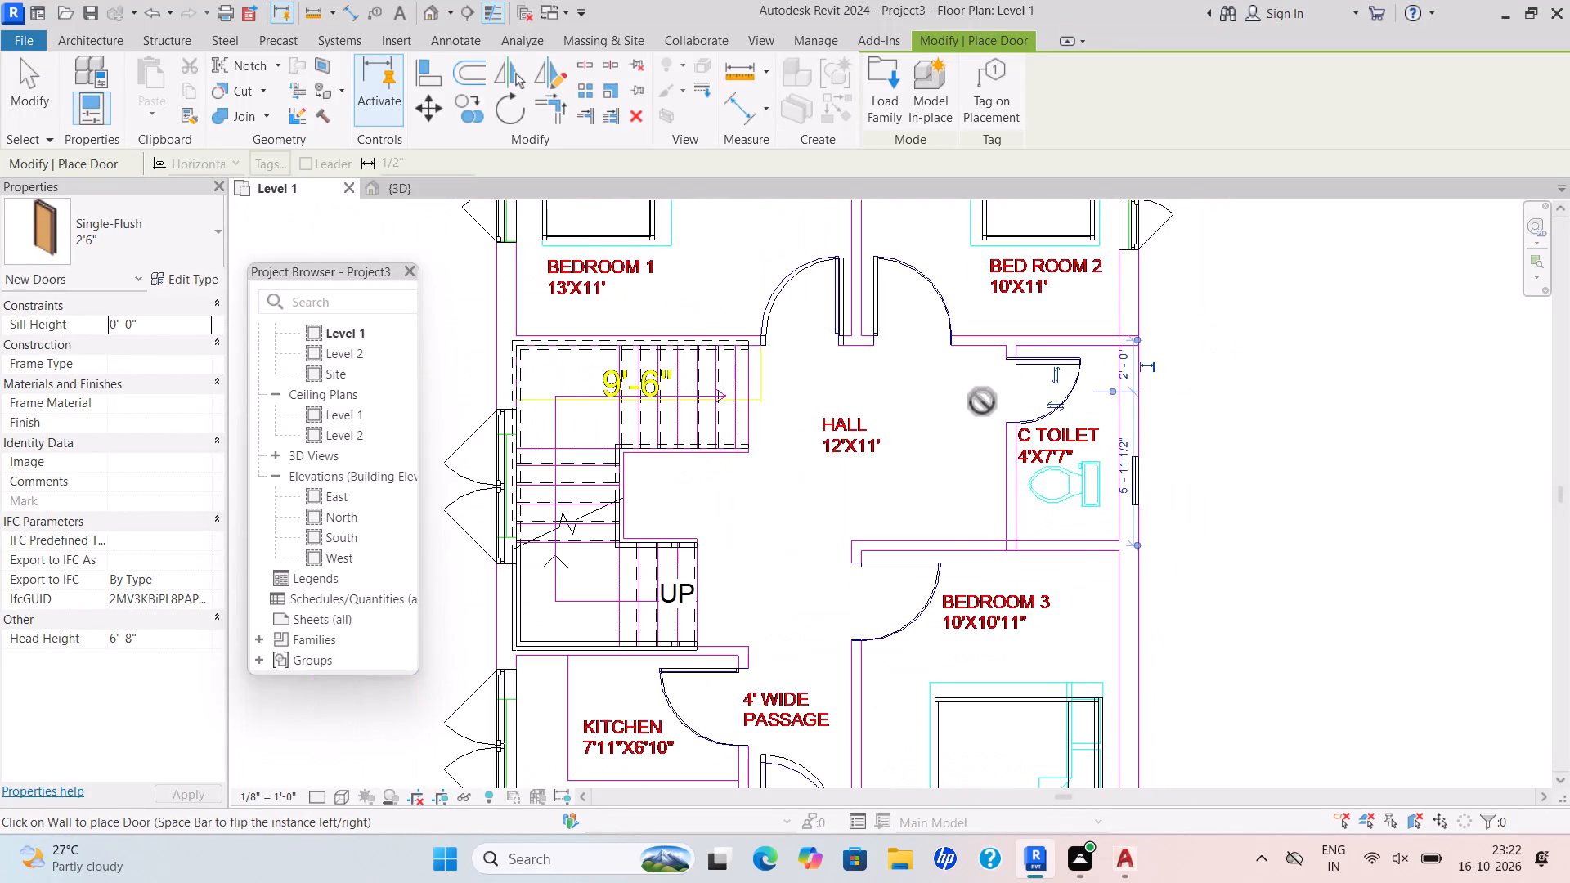
{"action": "scroll", "coordinate": [982, 401], "scroll_direction": "down", "scroll_amount": 3}
{"action": "middle_click_drag", "start_coordinate": [980, 401], "coordinate": [863, 436]}
{"action": "middle_click_drag", "start_coordinate": [857, 436], "coordinate": [850, 436]}
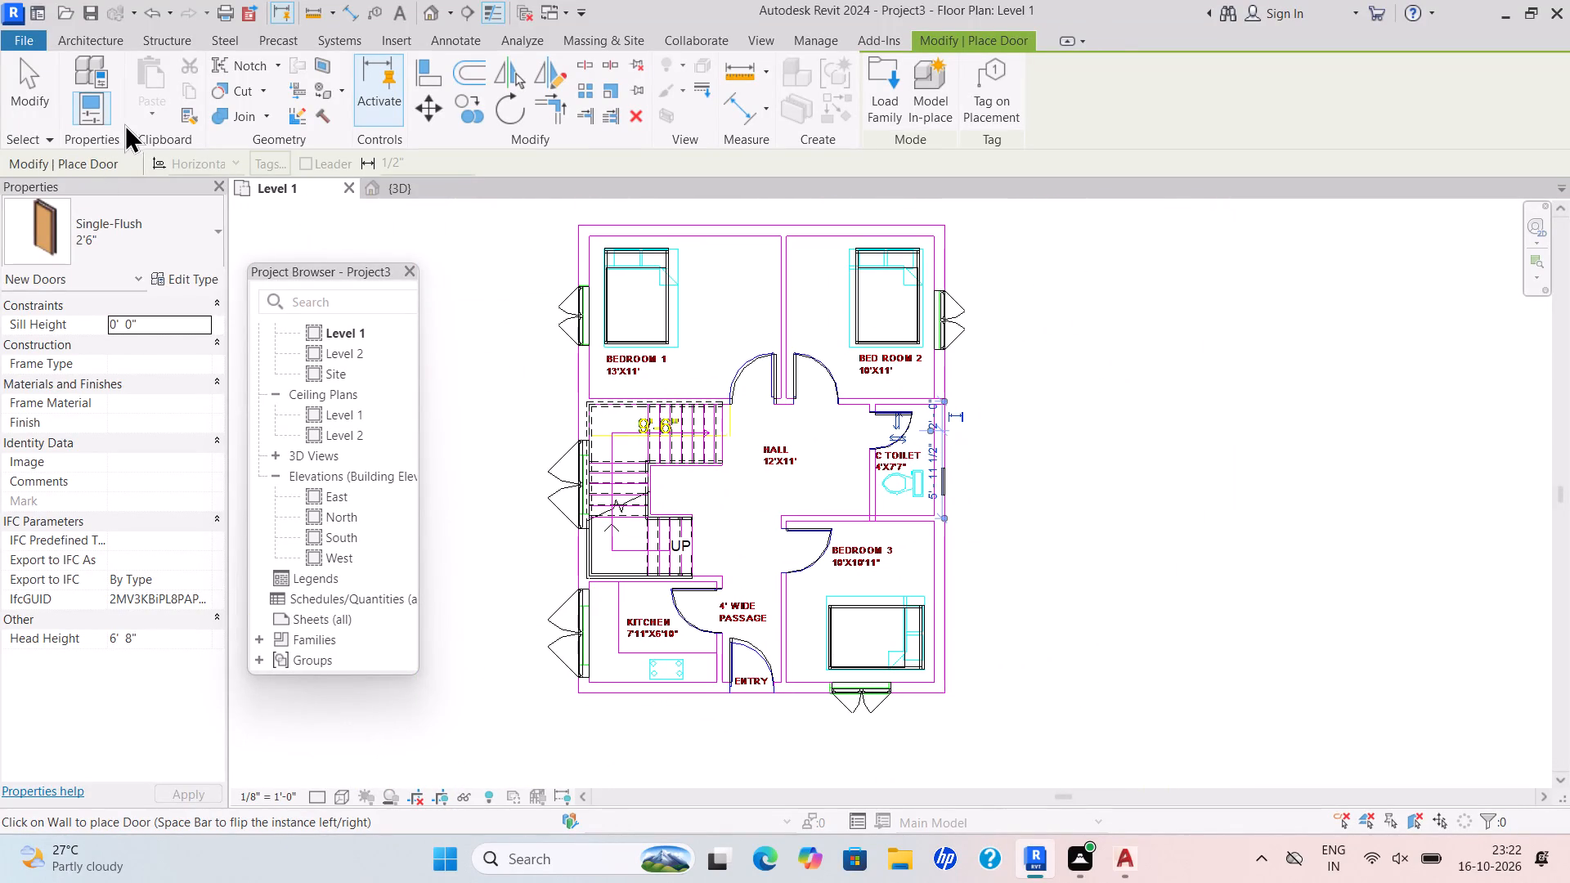
{"action": "key", "text": "Escape"}
{"action": "key", "text": "Escape"}
Load the Modern_Toilet_7747 component family from the wash basin folder in SHUBHAM CITY.
{"action": "left_click", "coordinate": [80, 43]}
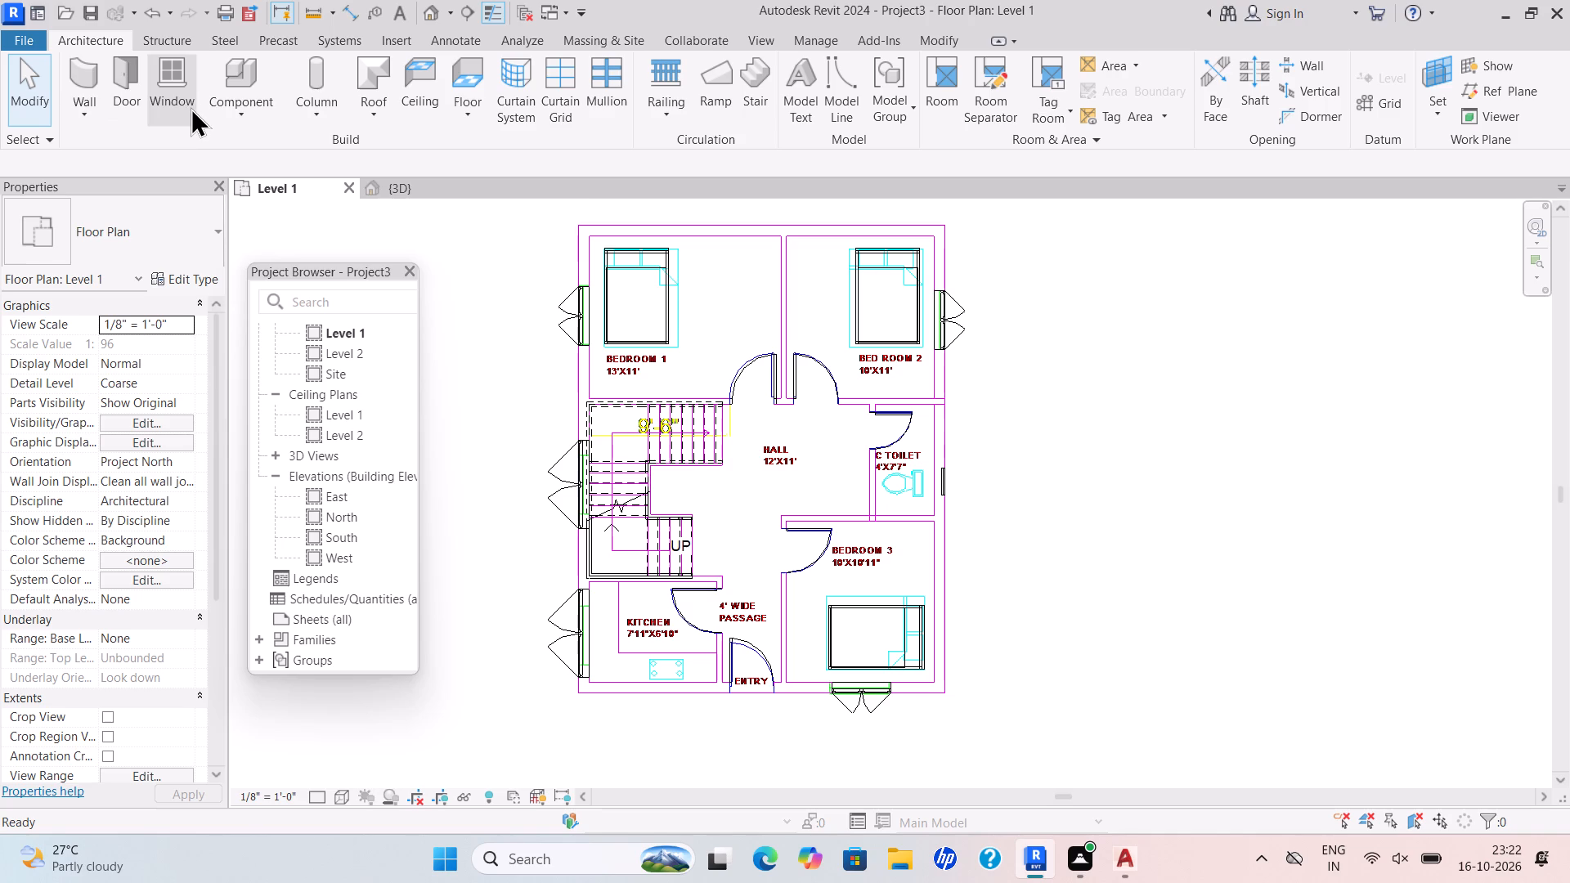
{"action": "left_click", "coordinate": [240, 119]}
{"action": "left_click", "coordinate": [270, 150]}
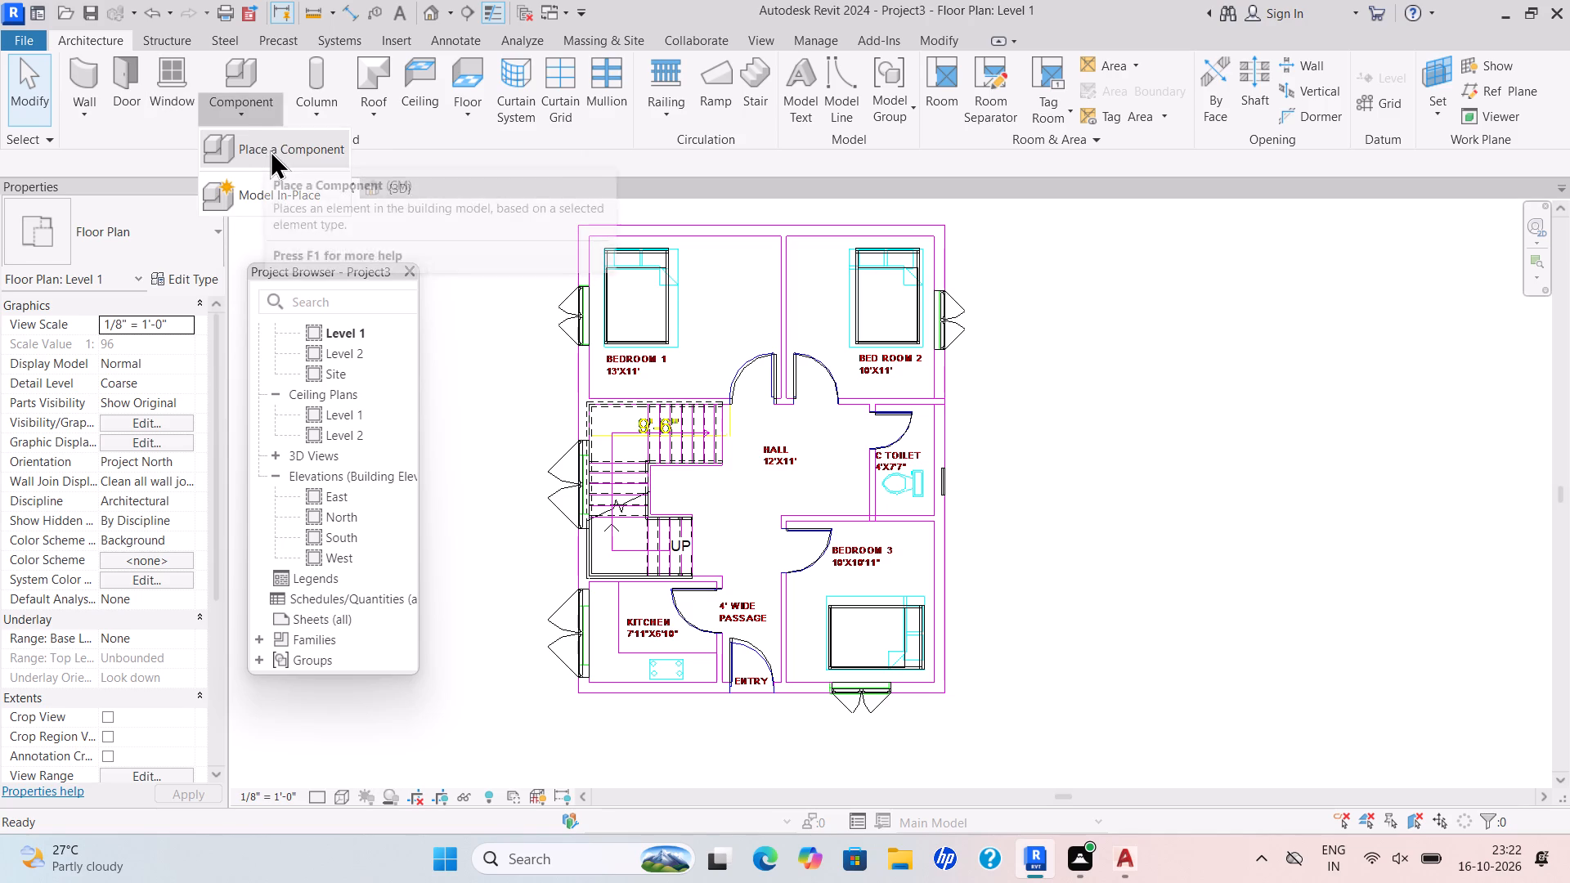
{"action": "double_click", "coordinate": [885, 96]}
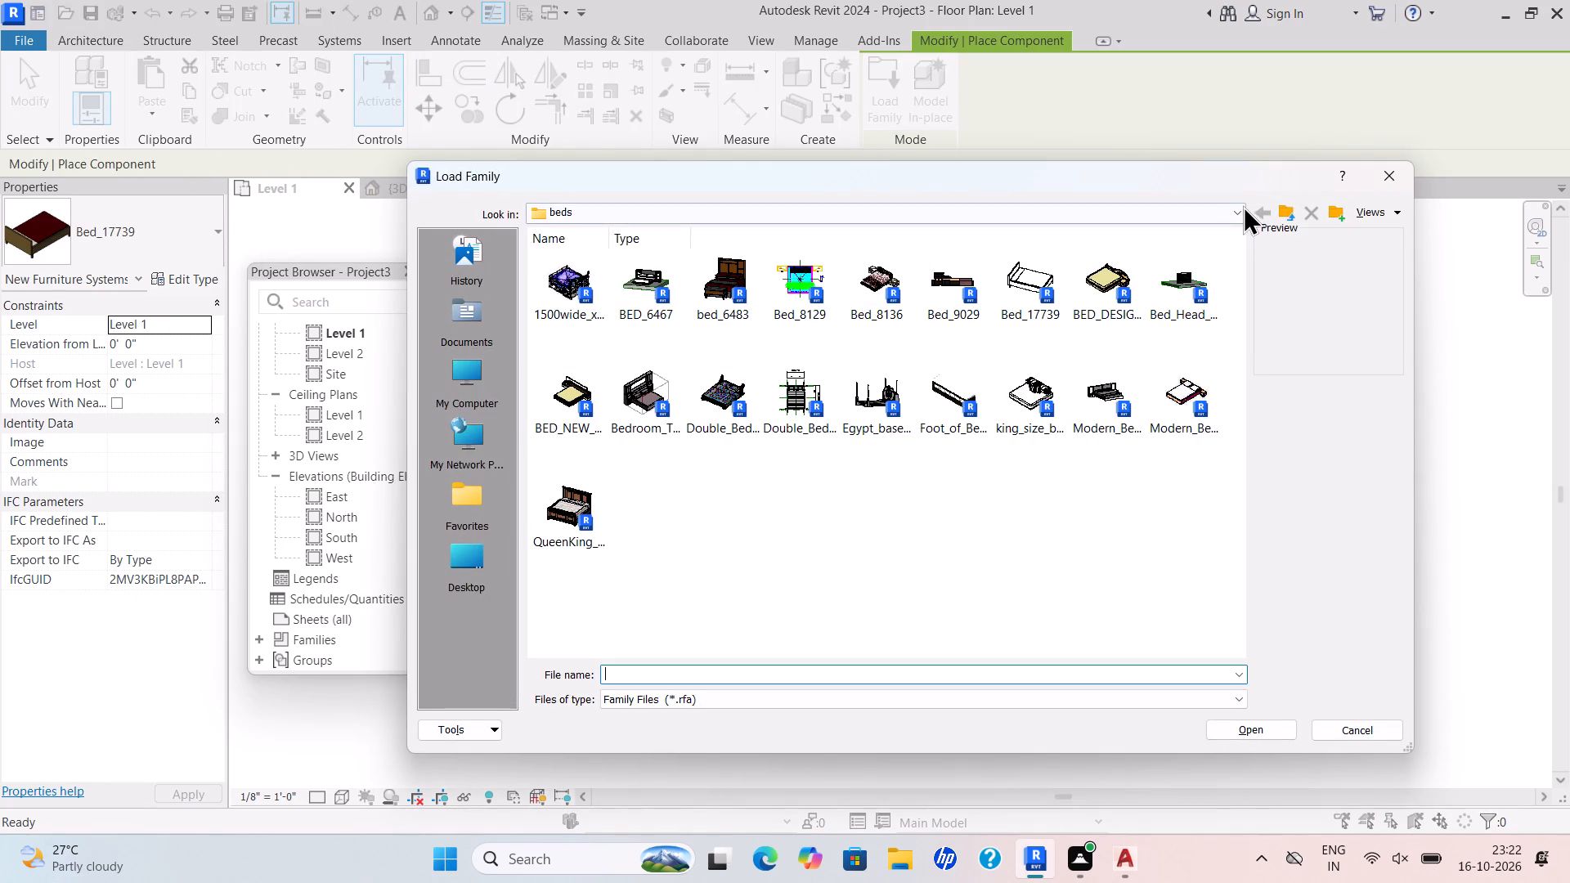
{"action": "left_click", "coordinate": [1237, 205]}
{"action": "left_click", "coordinate": [767, 336]}
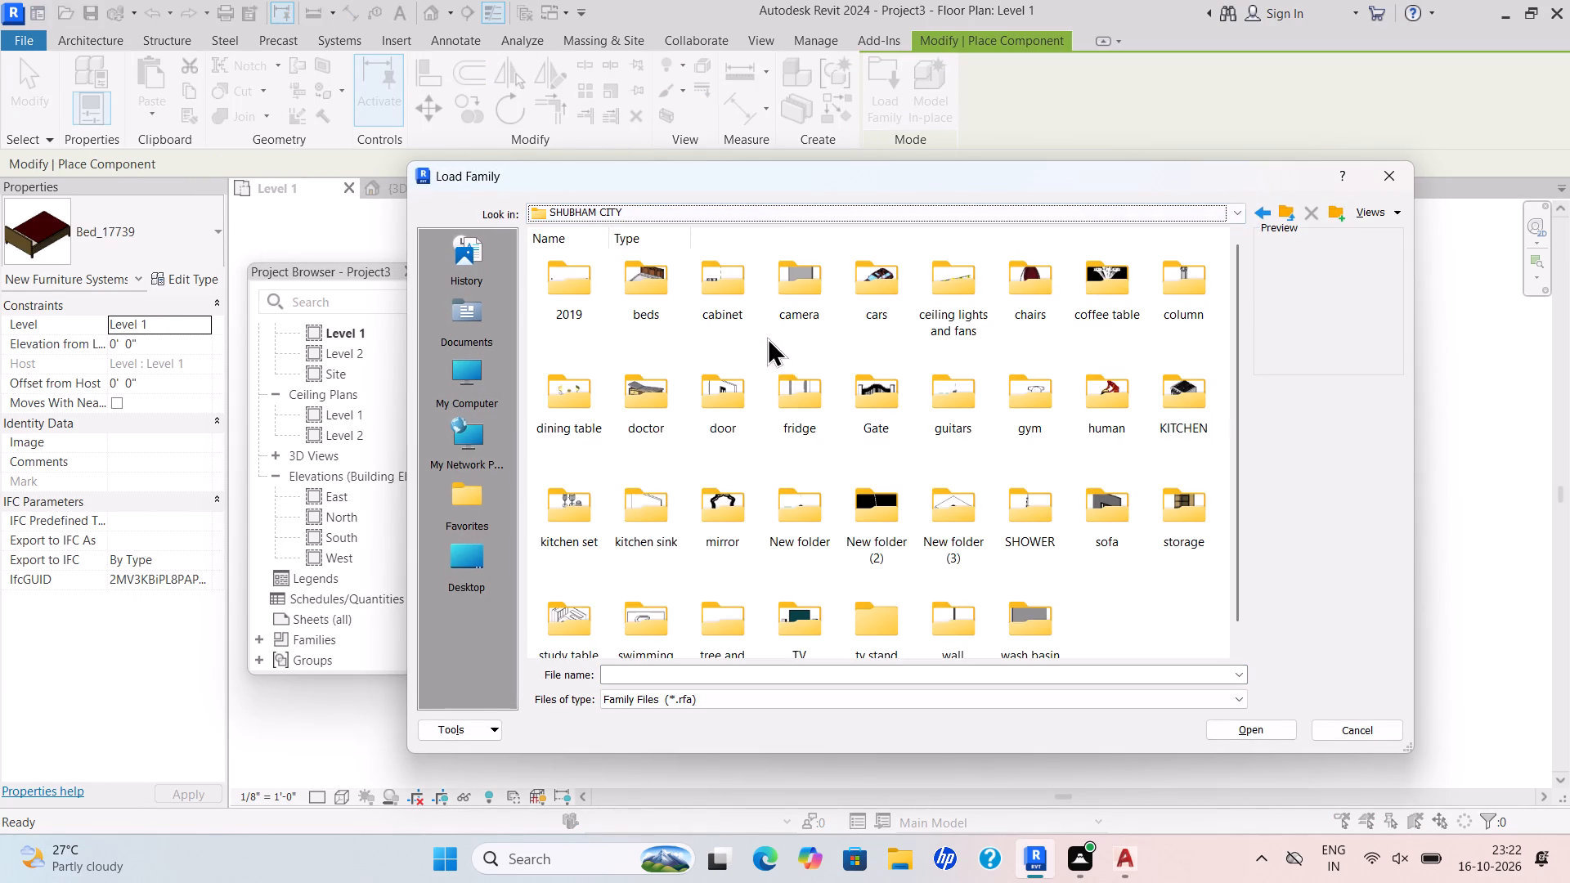
{"action": "scroll", "coordinate": [787, 367], "scroll_direction": "down", "scroll_amount": 6}
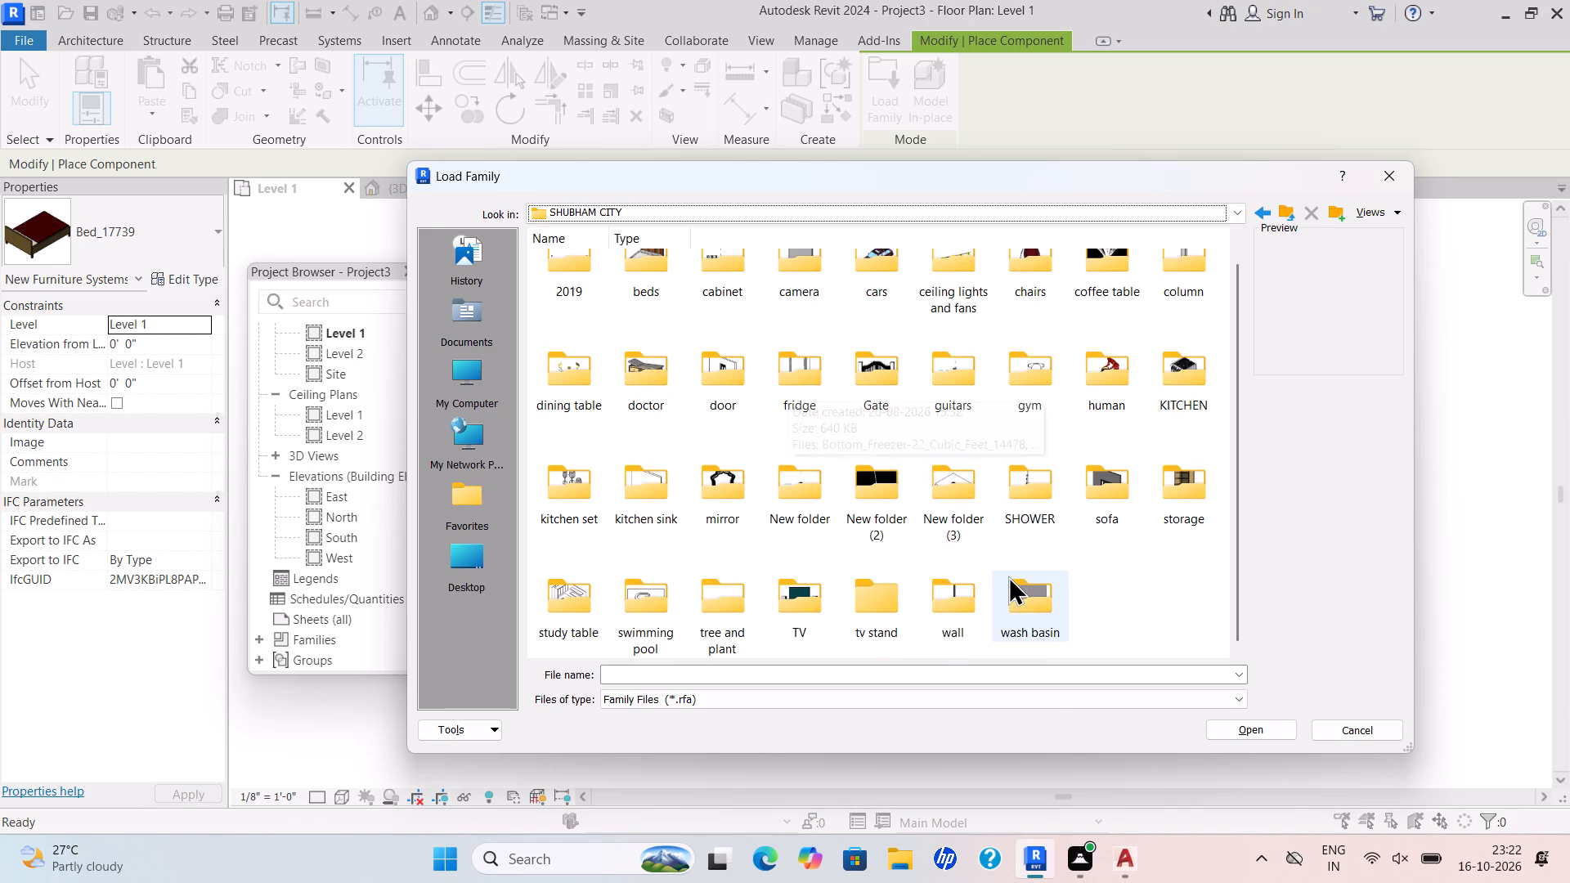
{"action": "left_click", "coordinate": [1007, 602]}
{"action": "left_click", "coordinate": [997, 601]}
{"action": "double_click", "coordinate": [997, 601]}
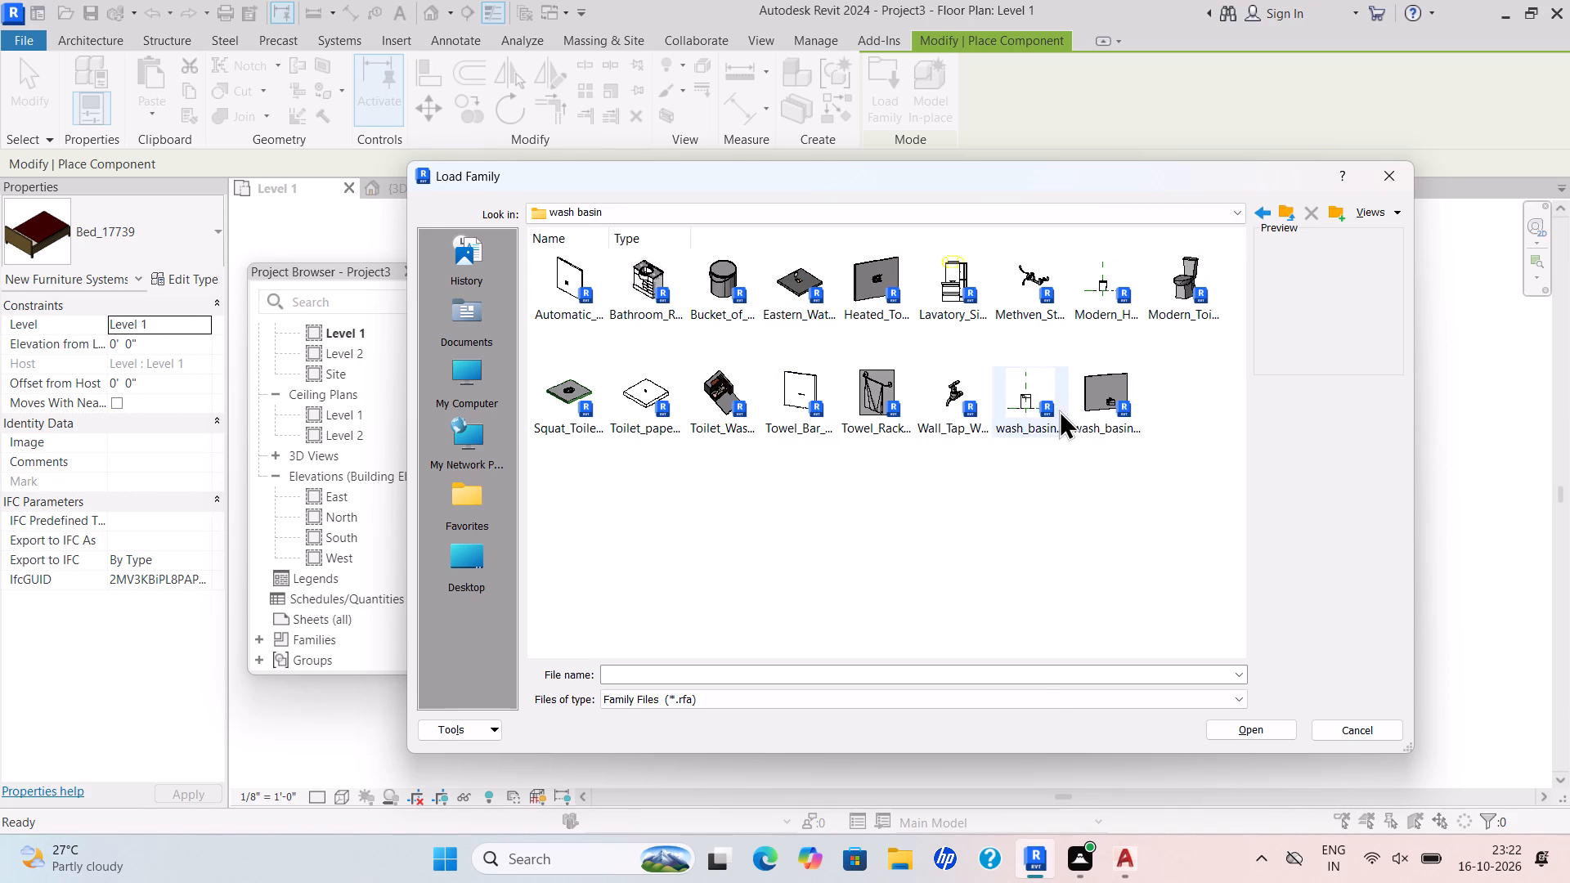
{"action": "left_click", "coordinate": [1164, 286]}
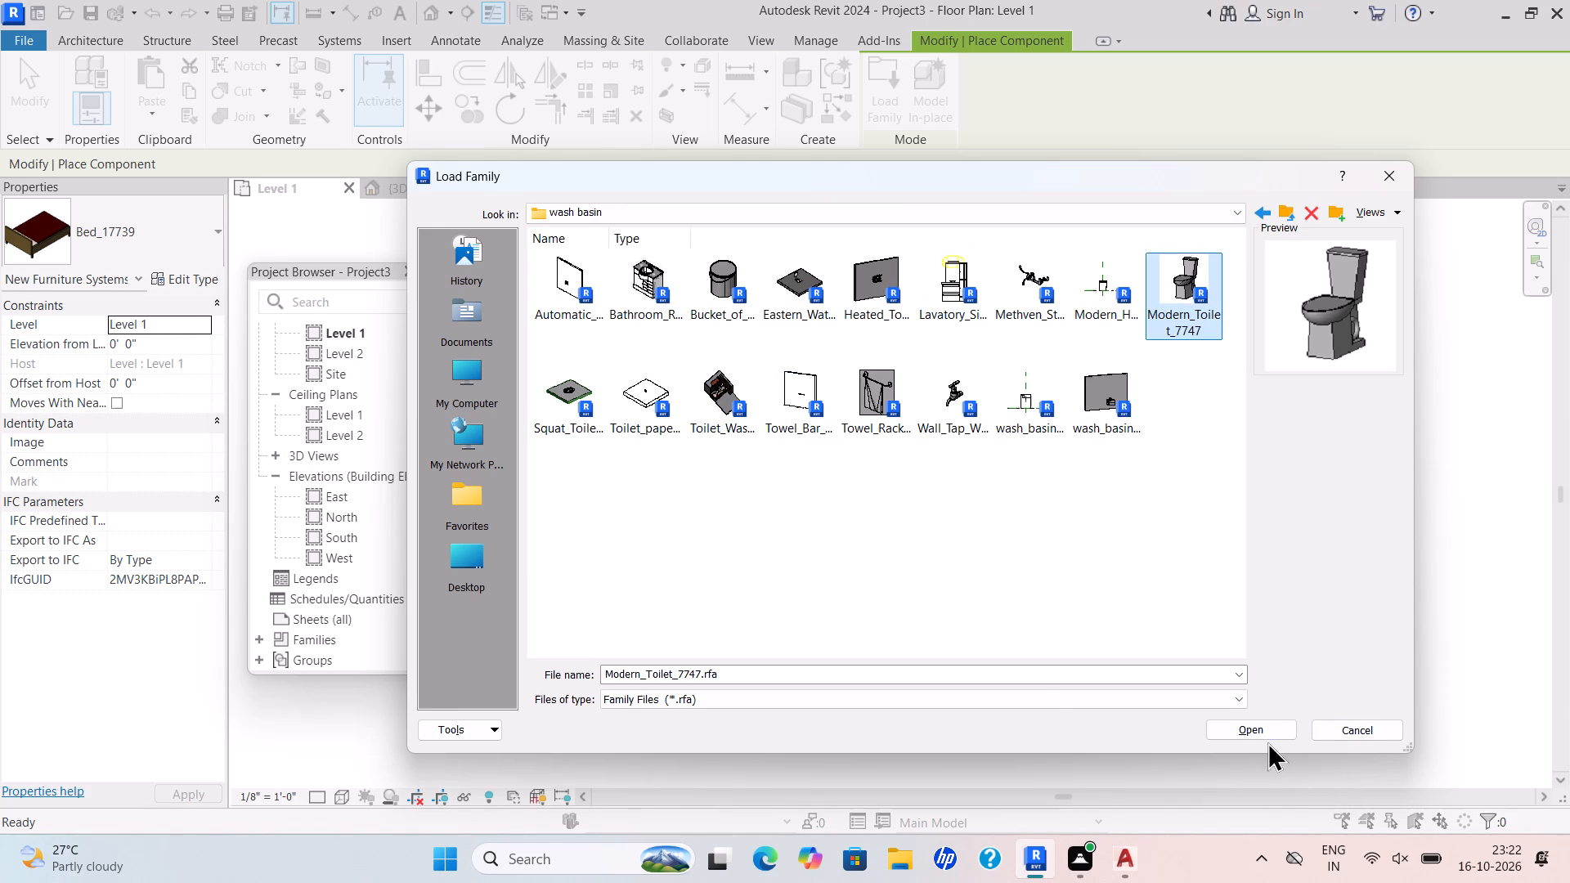
{"action": "left_click", "coordinate": [1257, 729]}
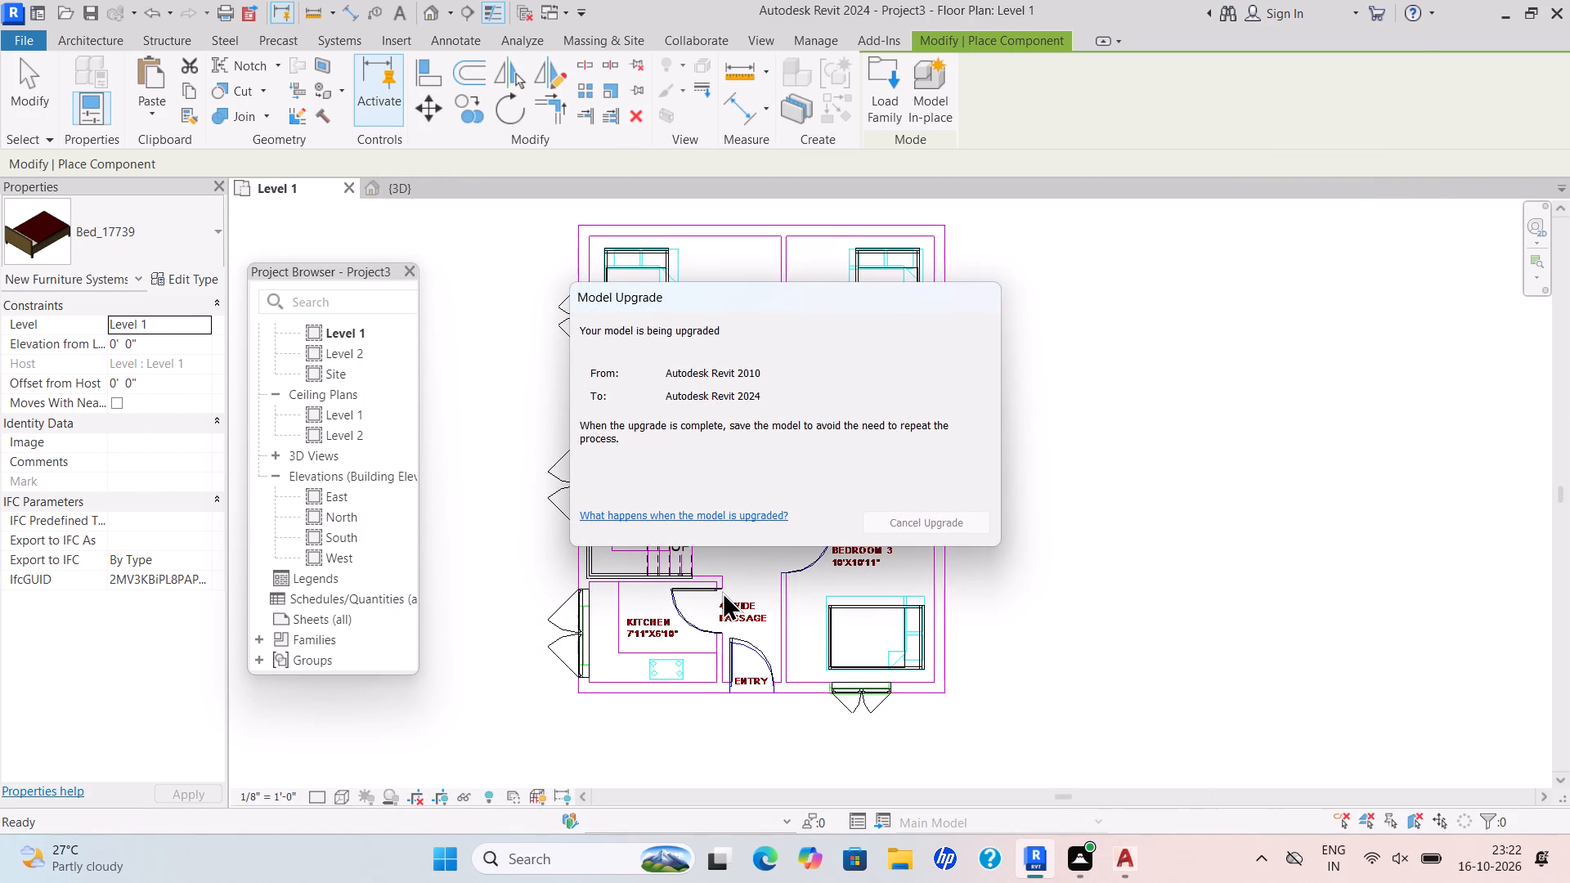
Place a Modern_Toilet_7747 over the toilet symbol in C Toilet, rotated so its tank matches the plan.
{"action": "scroll", "coordinate": [908, 482], "scroll_direction": "up", "scroll_amount": 3}
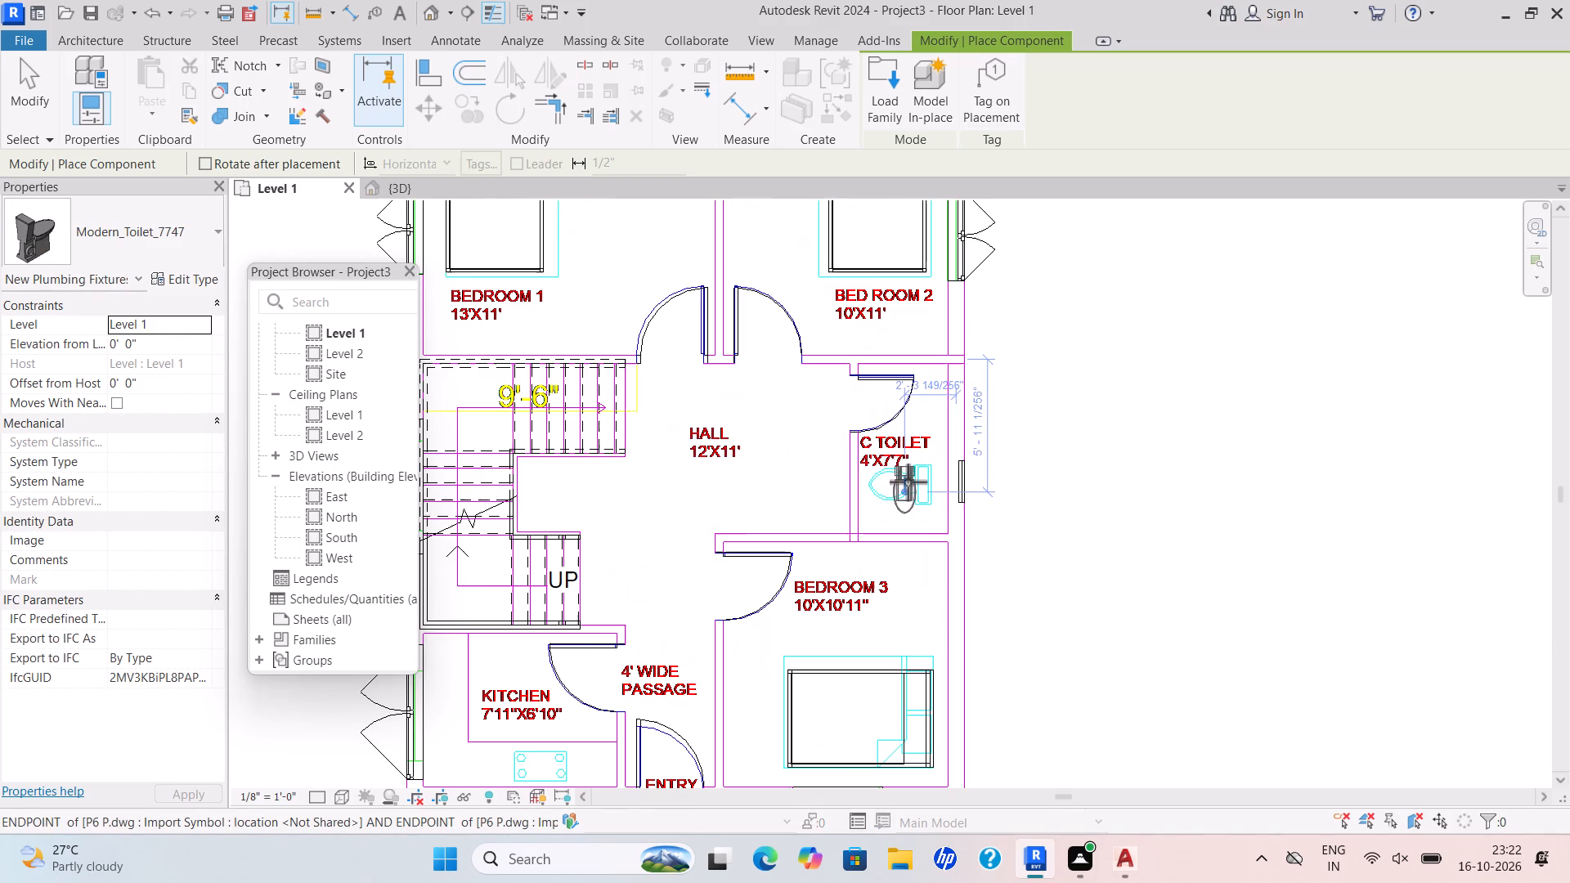
{"action": "key", "text": "space"}
{"action": "key", "text": "space"}
{"action": "scroll", "coordinate": [906, 483], "scroll_direction": "up", "scroll_amount": 5}
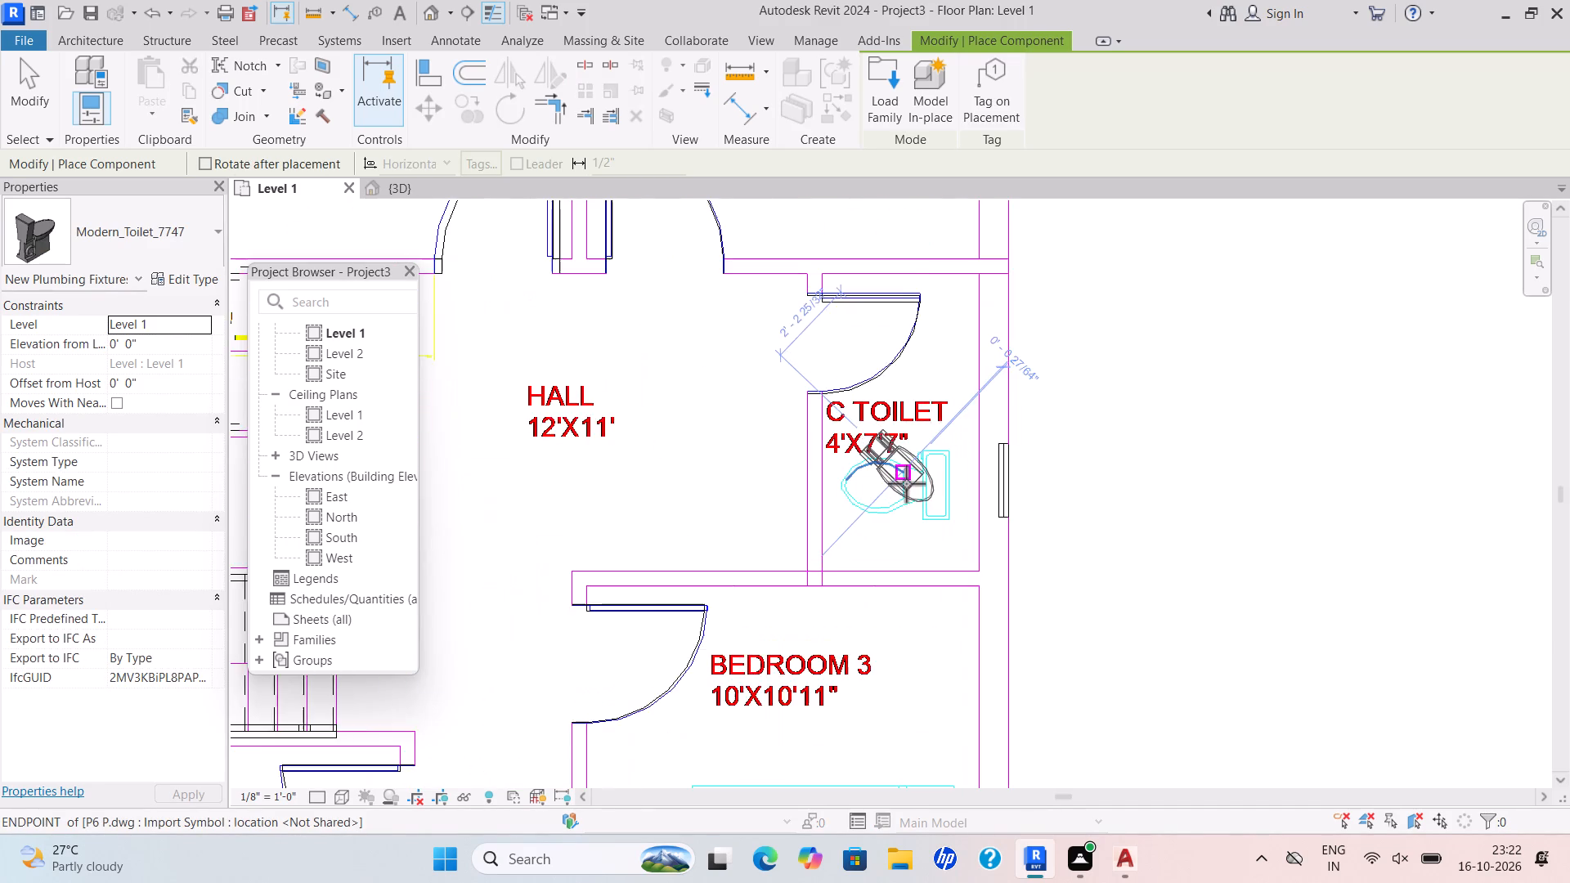
{"action": "key", "text": "space"}
{"action": "scroll", "coordinate": [906, 483], "scroll_direction": "up", "scroll_amount": 10}
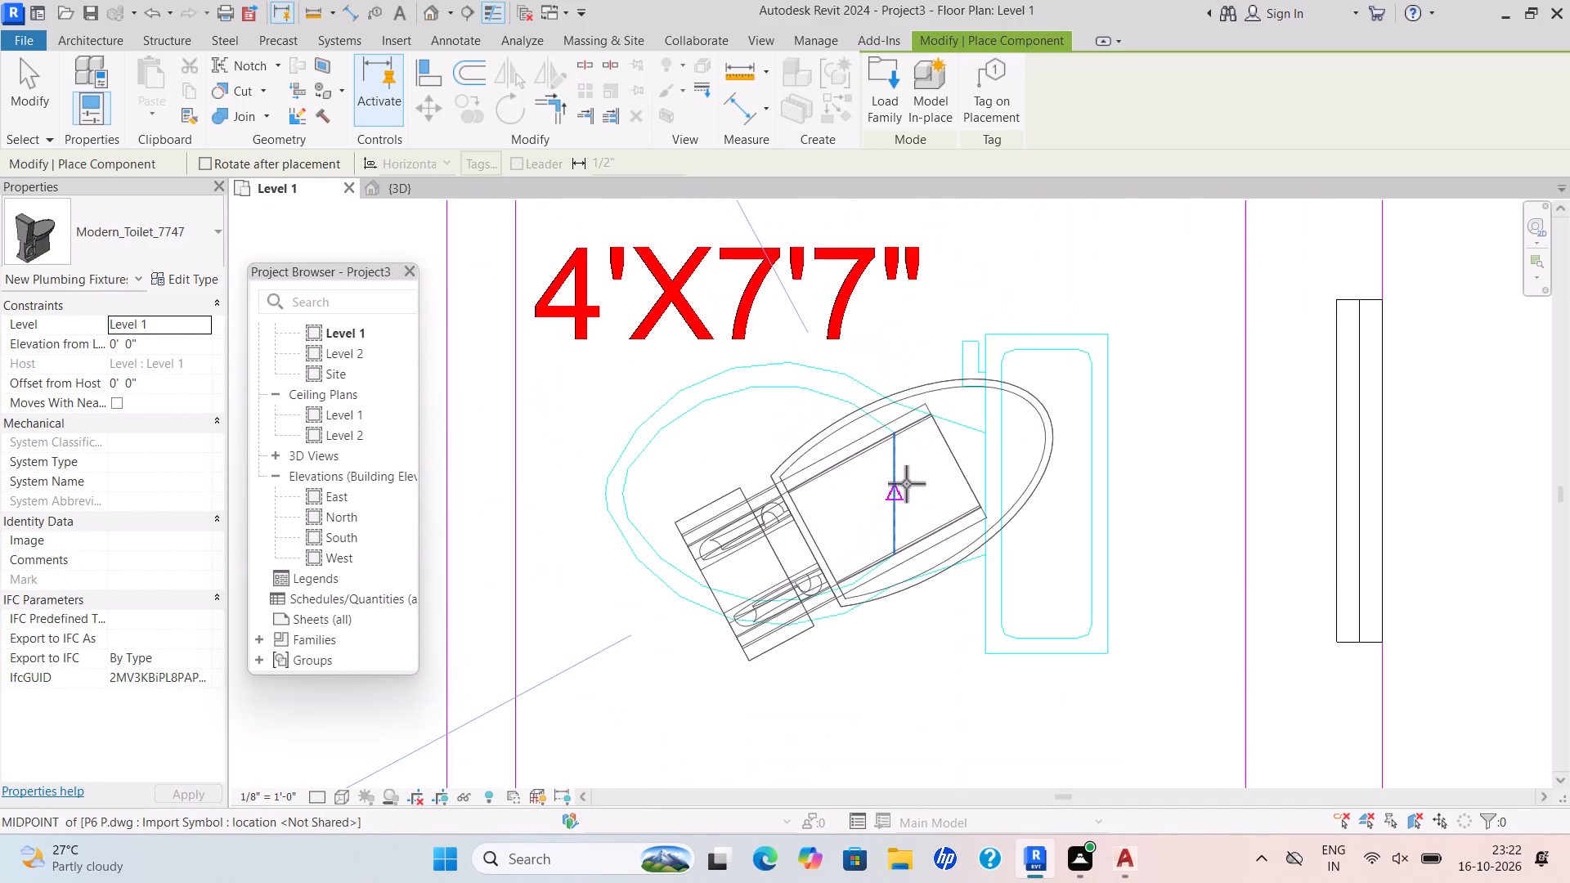
{"action": "key", "text": "space"}
{"action": "key", "text": "space"}
{"action": "left_click", "coordinate": [906, 483]}
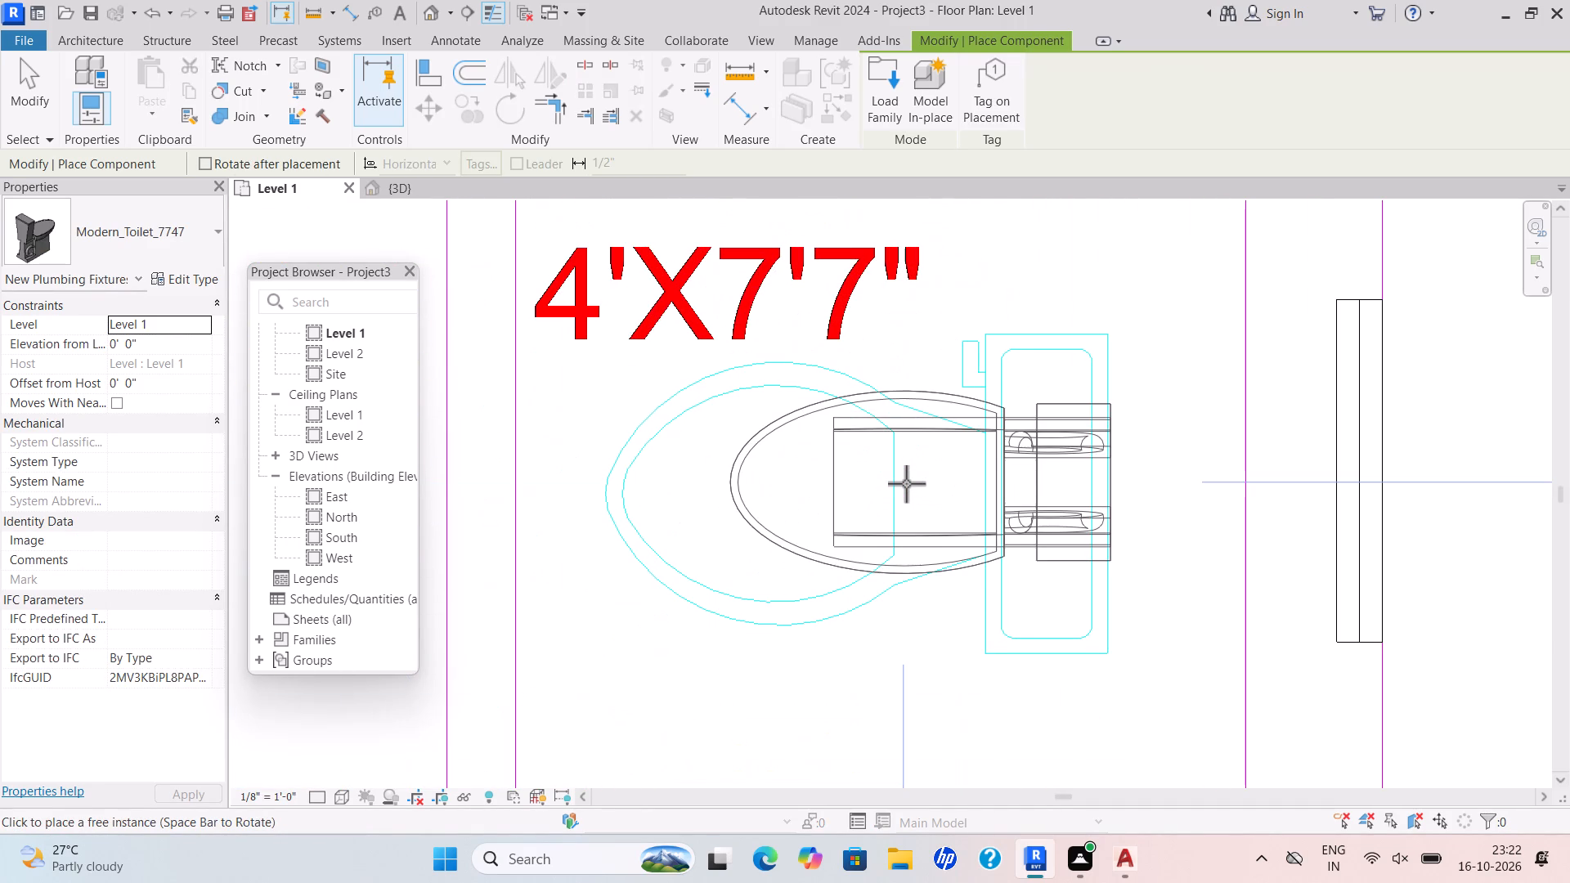
{"action": "key", "text": "Escape"}
{"action": "key", "text": "Escape"}
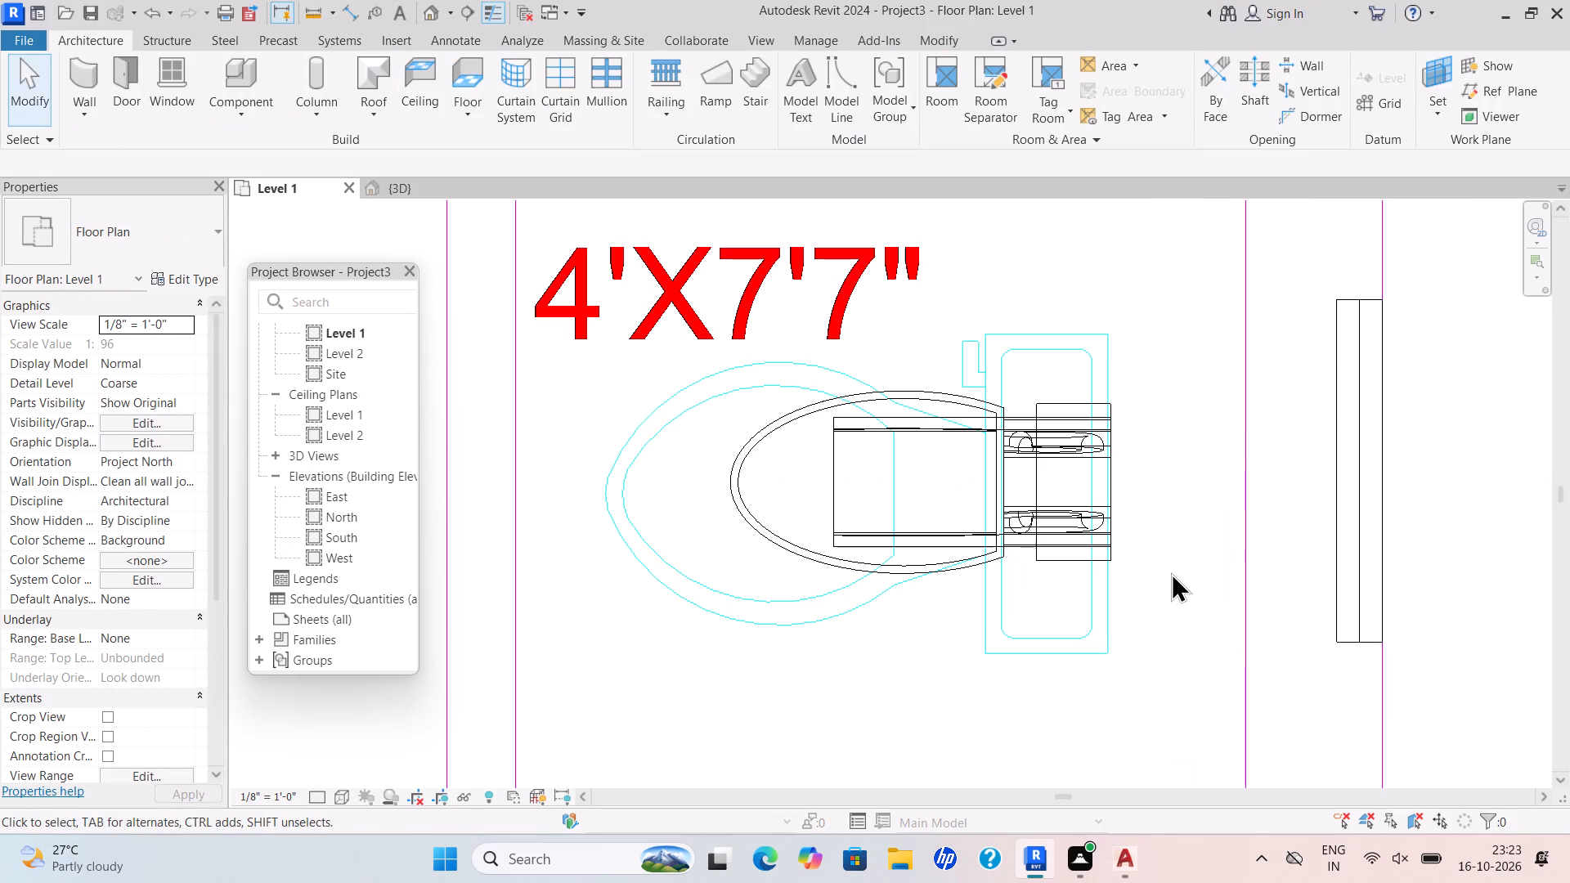
Examine the furnished Level 1 plan and the 3D view of the house.
{"action": "scroll", "coordinate": [1060, 549], "scroll_direction": "down", "scroll_amount": 7}
{"action": "key", "text": "Escape"}
{"action": "scroll", "coordinate": [1046, 573], "scroll_direction": "down", "scroll_amount": 5}
{"action": "middle_click_drag", "start_coordinate": [1055, 576], "coordinate": [1034, 563]}
{"action": "scroll", "coordinate": [1011, 586], "scroll_direction": "down", "scroll_amount": 4}
{"action": "middle_click_drag", "start_coordinate": [1018, 594], "coordinate": [995, 561]}
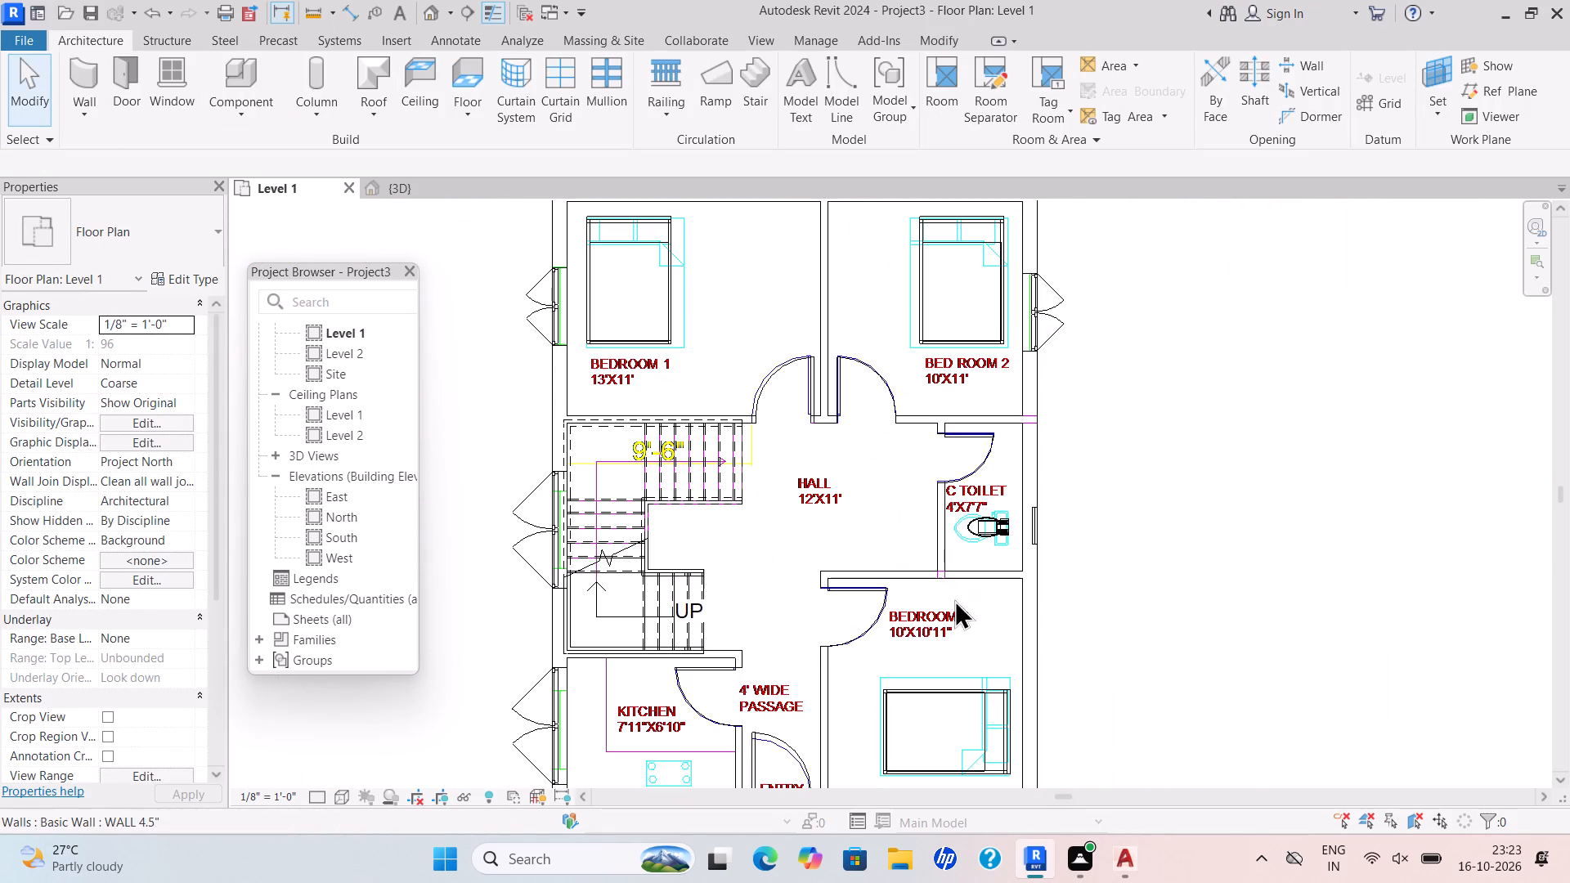
{"action": "left_click", "coordinate": [391, 184]}
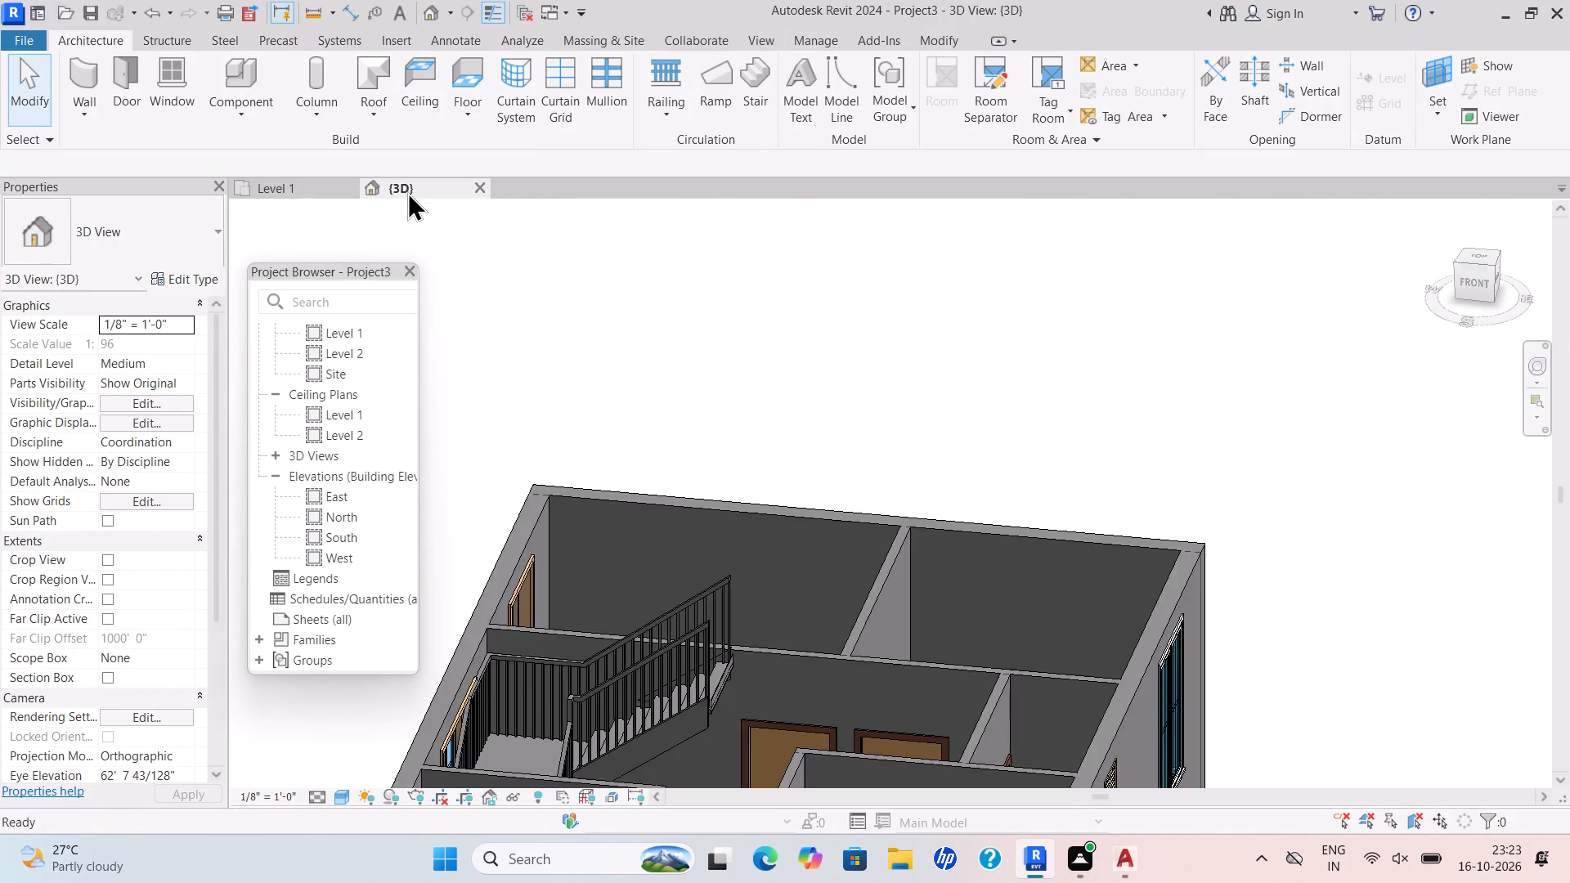
{"action": "scroll", "coordinate": [716, 388], "scroll_direction": "down", "scroll_amount": 6}
{"action": "scroll", "coordinate": [717, 389], "scroll_direction": "up", "scroll_amount": 1}
{"action": "left_click", "coordinate": [290, 195]}
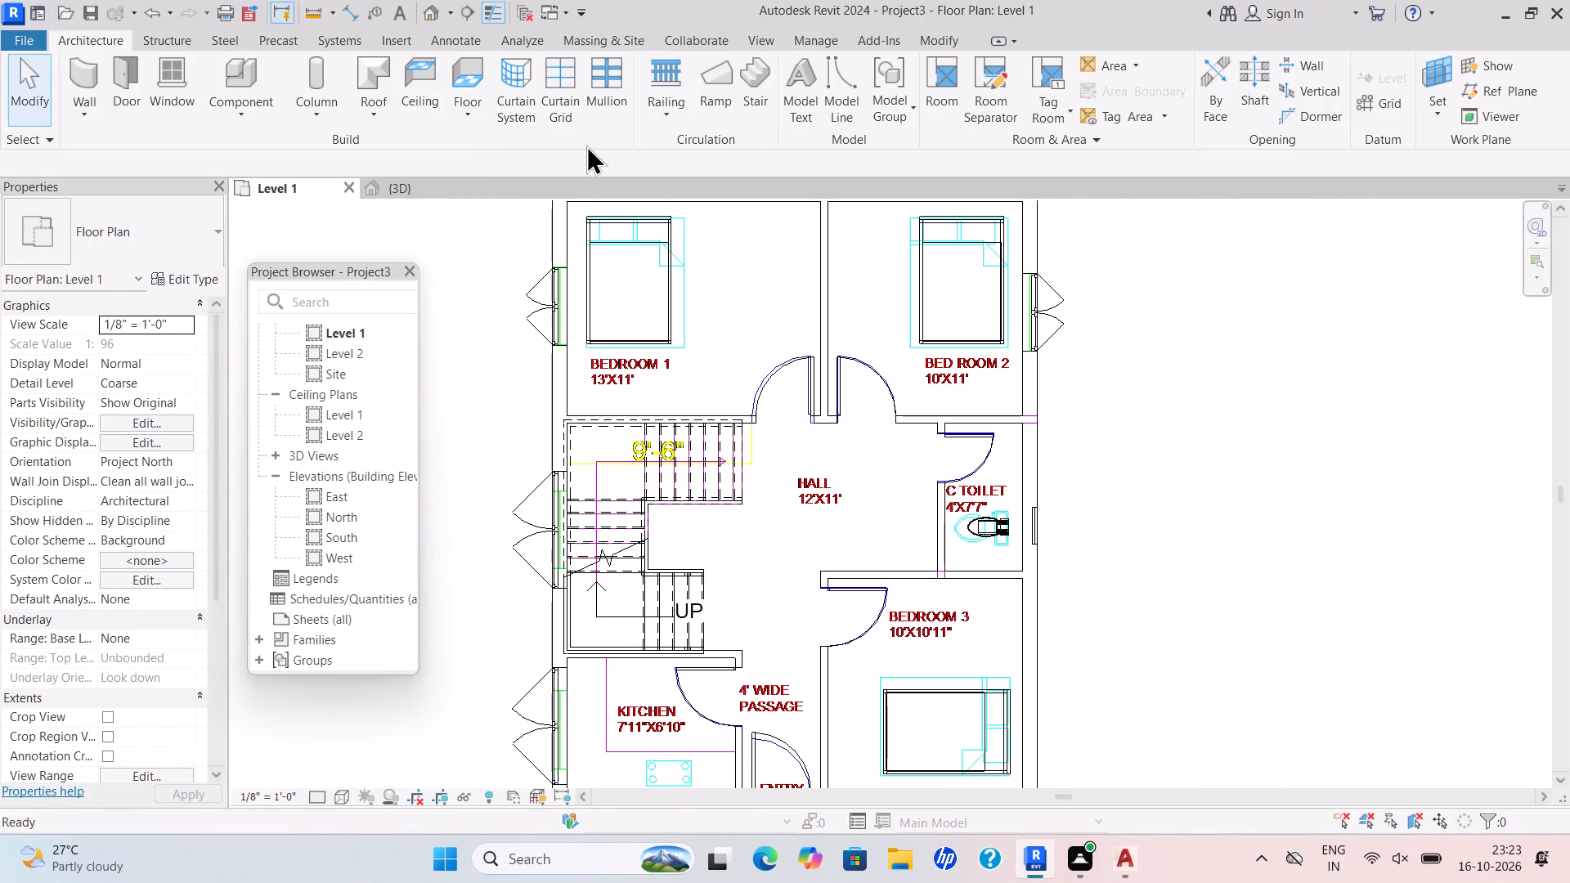
Start an architectural floor on Level 1 and duplicate the Generic - 12" type as floor 6".
{"action": "left_click", "coordinate": [457, 110]}
{"action": "left_click", "coordinate": [492, 137]}
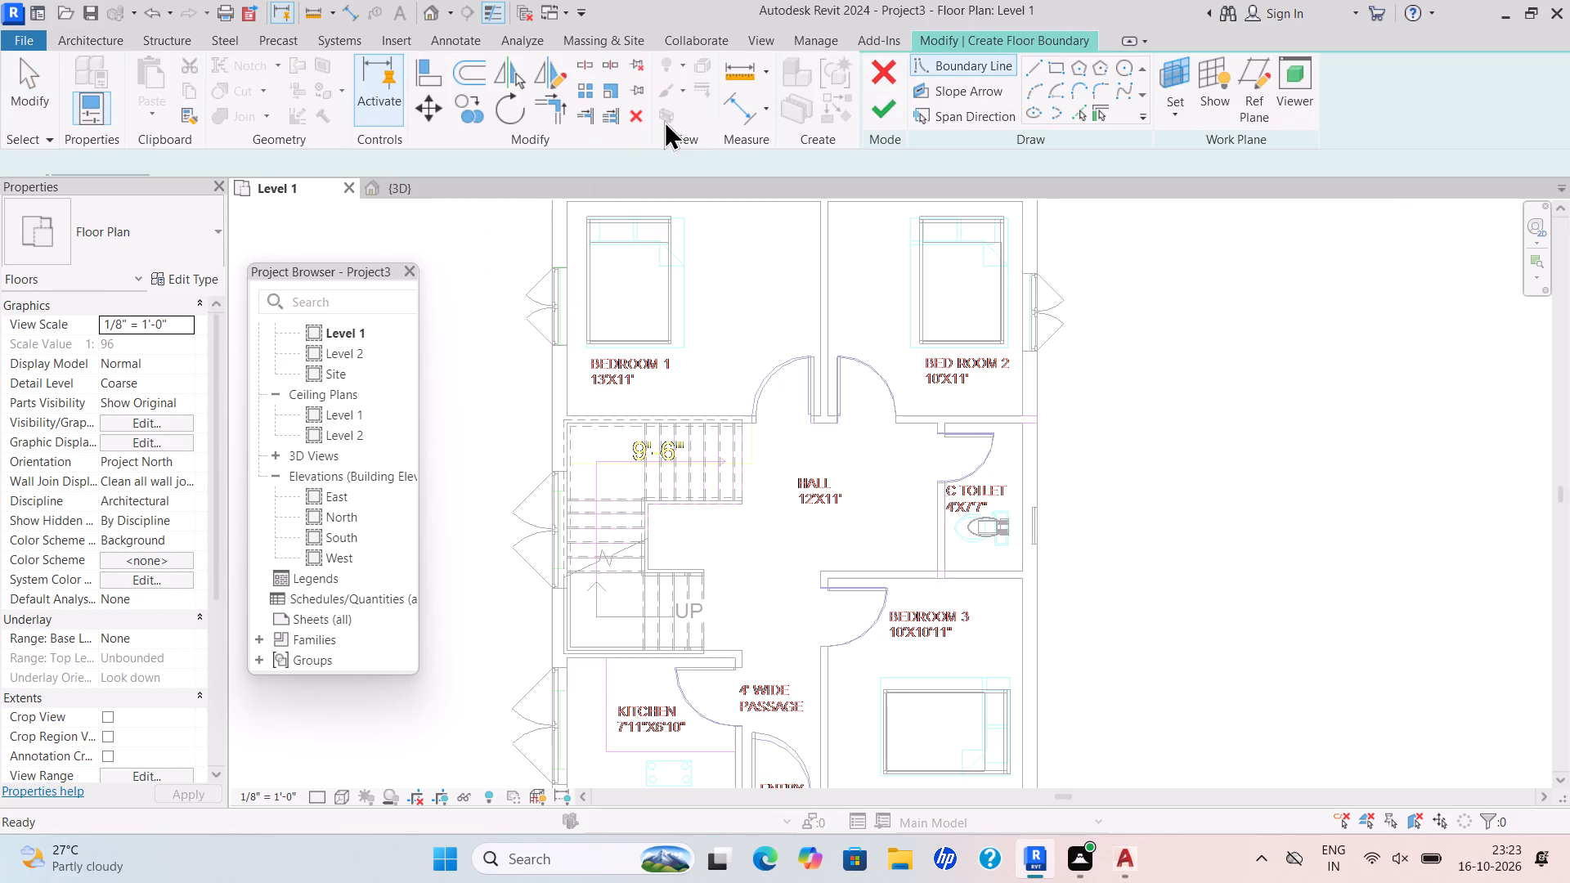
{"action": "left_click", "coordinate": [172, 273]}
{"action": "left_click", "coordinate": [1301, 183]}
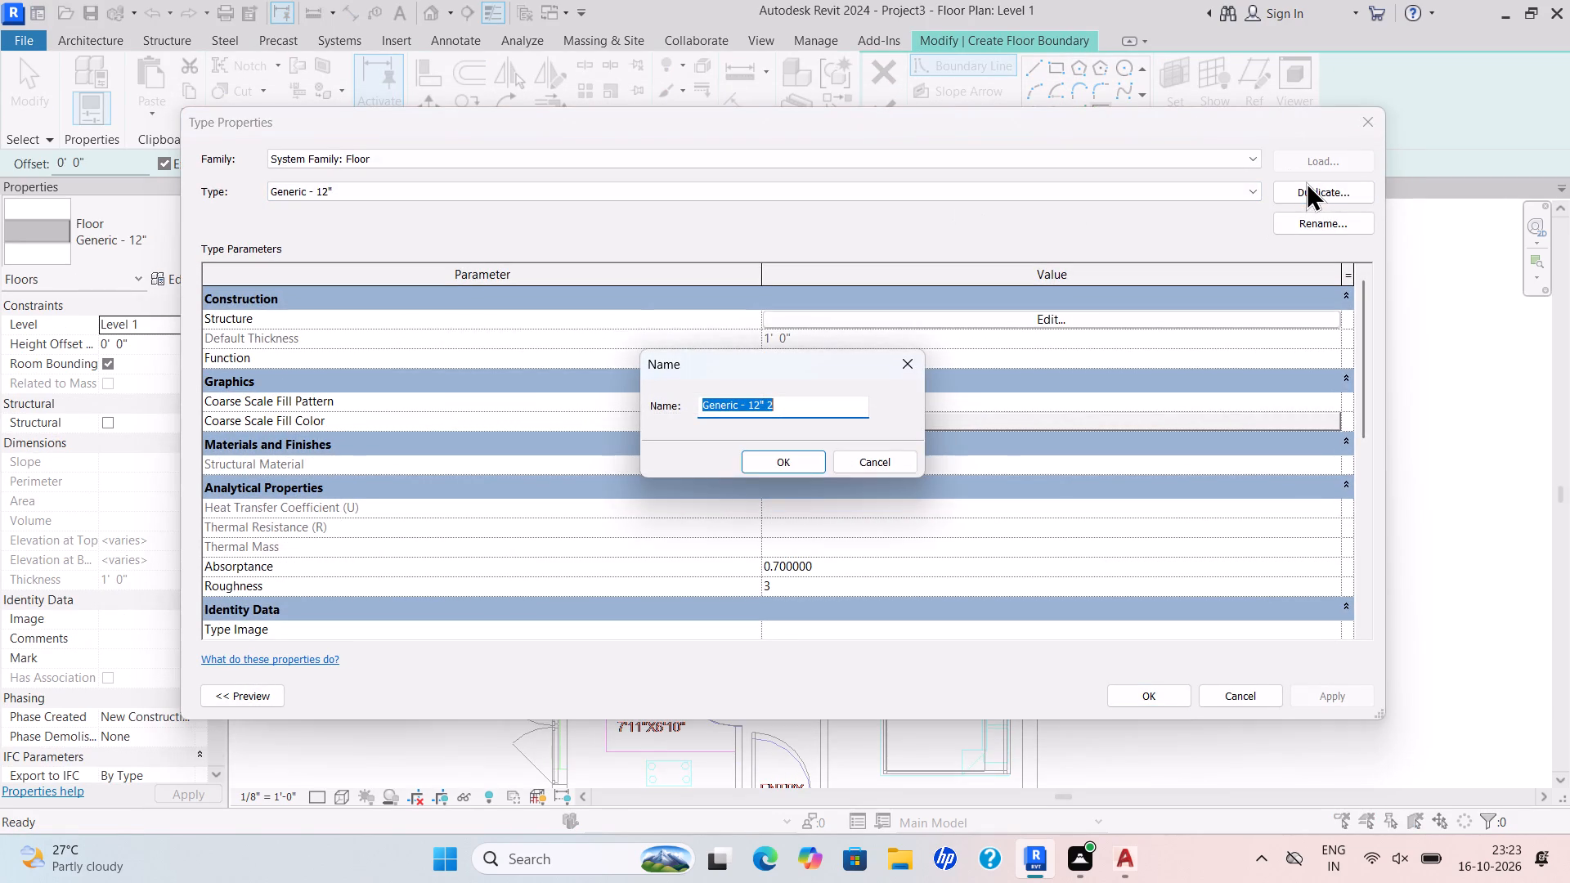
{"action": "key", "text": "BackSpace"}
{"action": "type", "text": "floor"}
{"action": "key", "text": "space"}
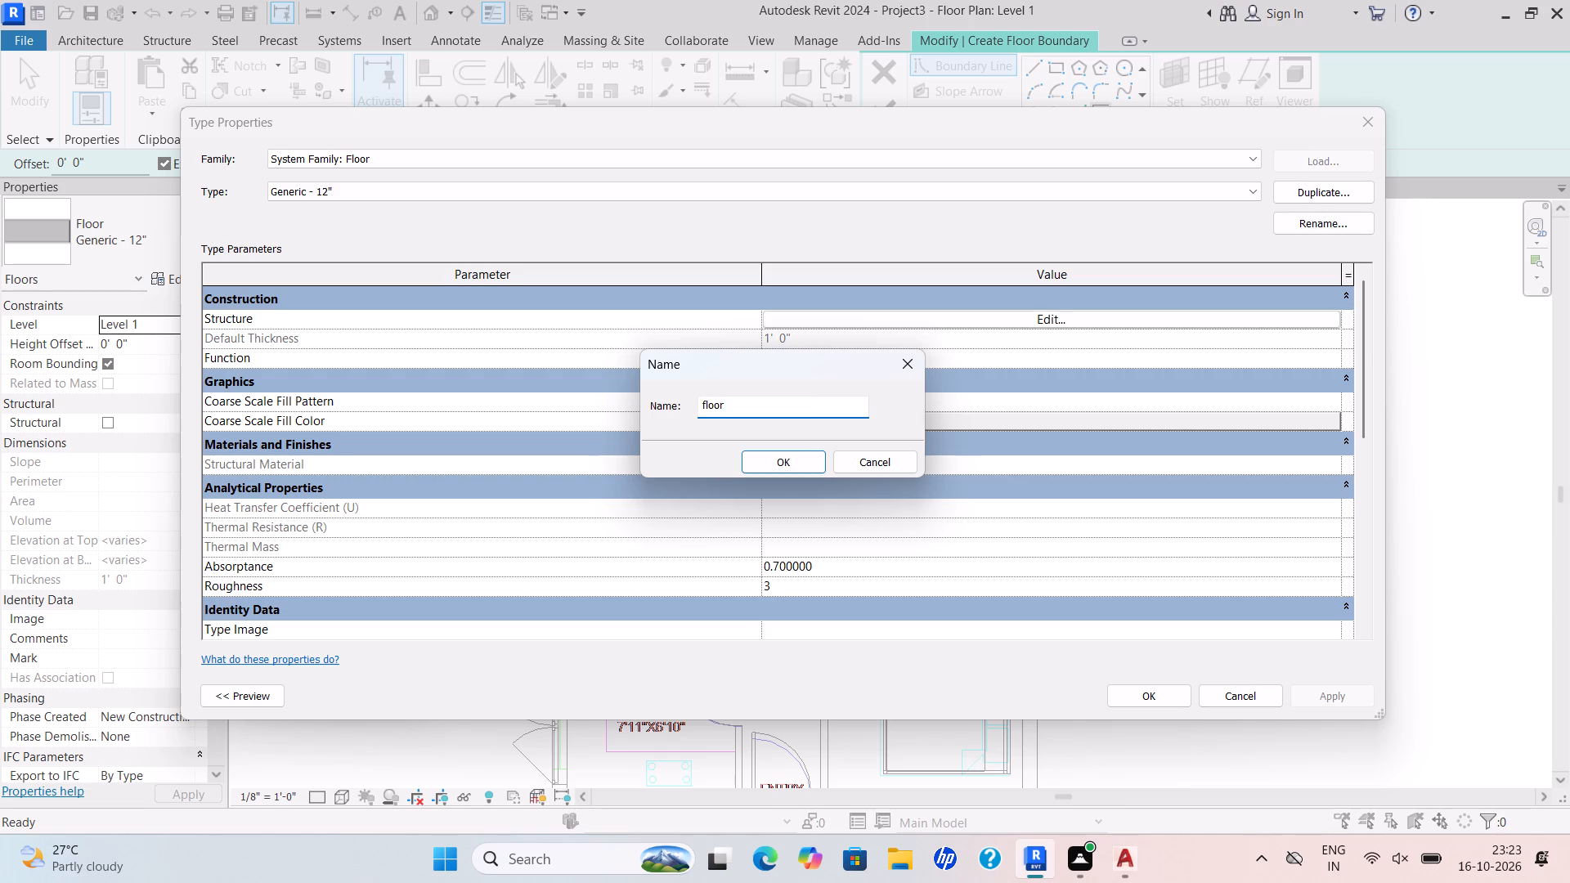
{"action": "type", "text": "6'"}
{"action": "key", "text": "BackSpace"}
{"action": "key", "text": "shift+quotedbl"}
{"action": "key", "text": "Return"}
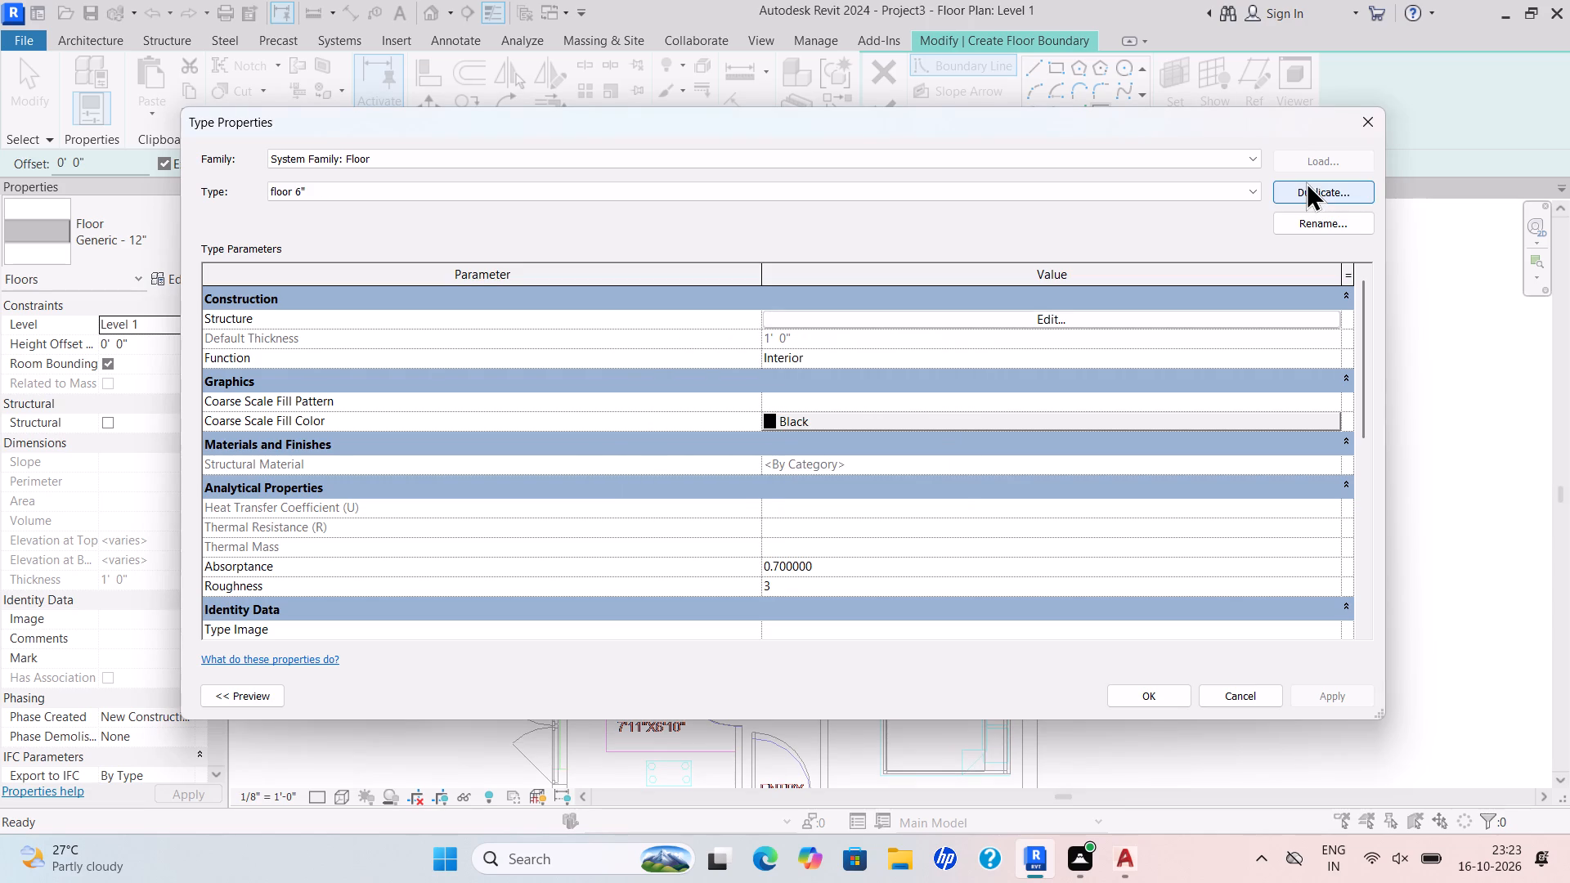
Set the Structure layer thickness of the floor 6" type to 6" and apply the type.
{"action": "left_click", "coordinate": [1047, 315]}
{"action": "left_click_drag", "start_coordinate": [773, 307], "coordinate": [687, 329]}
{"action": "left_click_drag", "start_coordinate": [732, 318], "coordinate": [649, 338]}
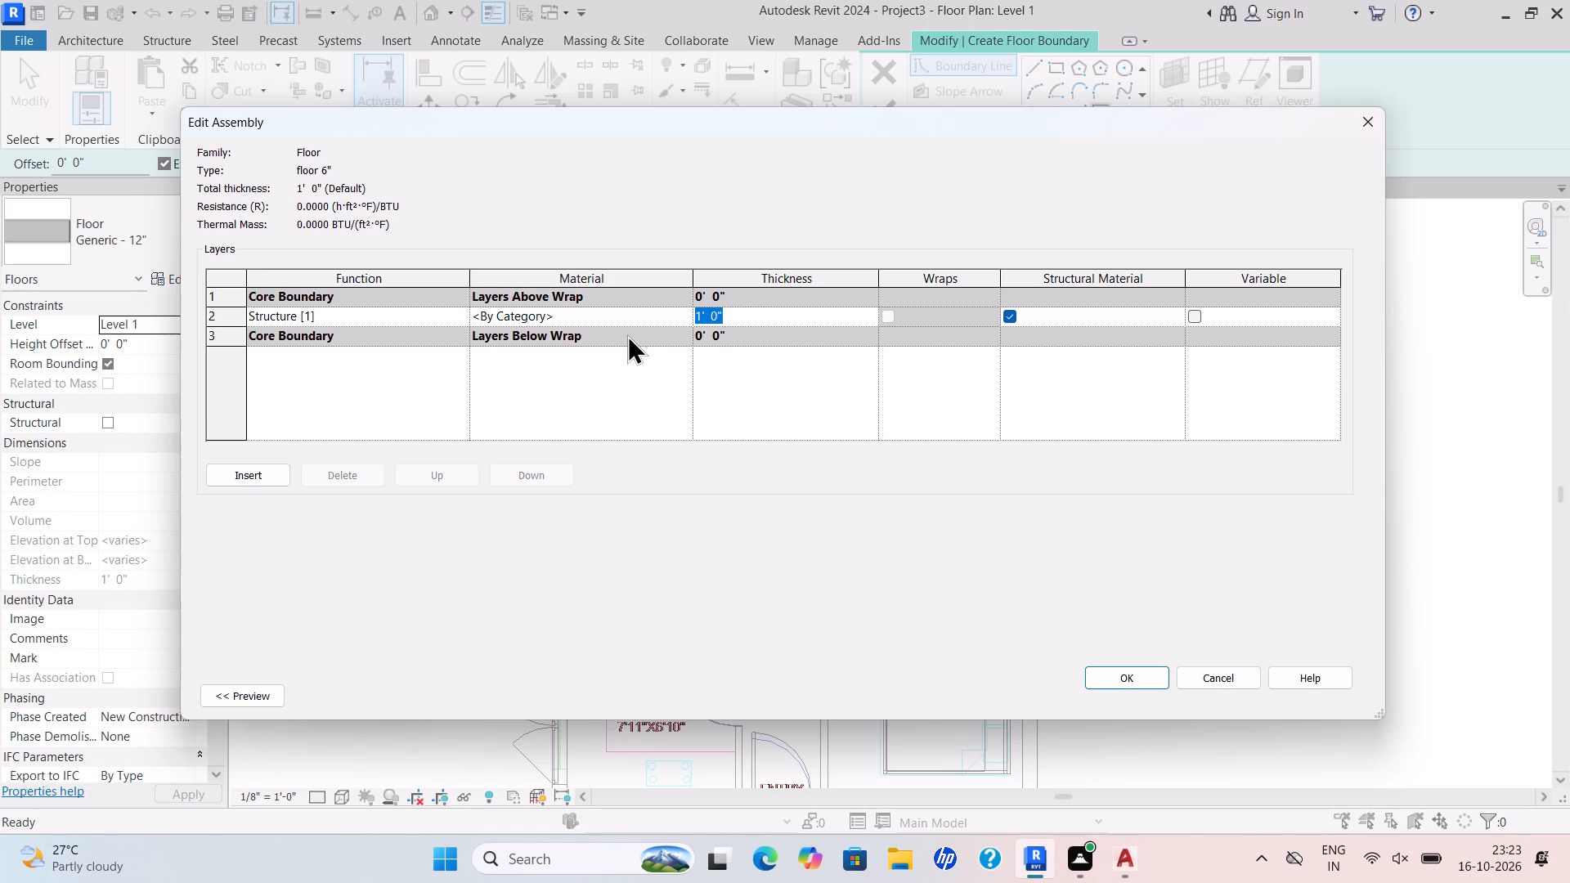
{"action": "key", "text": "BackSpace"}
{"action": "type", "text": "6\""}
{"action": "key", "text": "Return"}
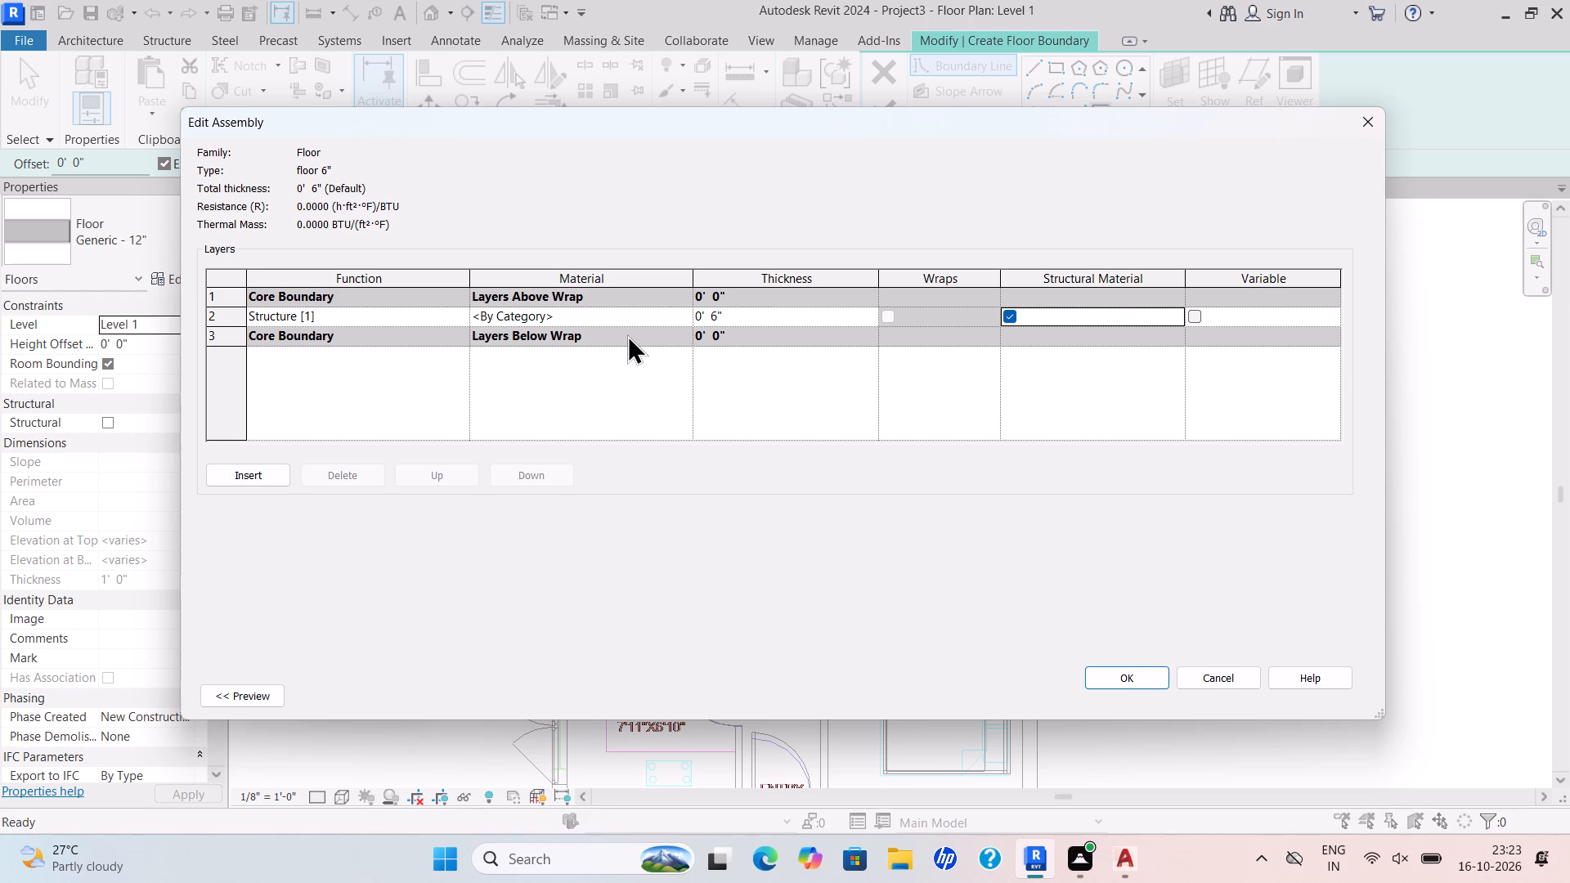
{"action": "left_click", "coordinate": [1139, 671]}
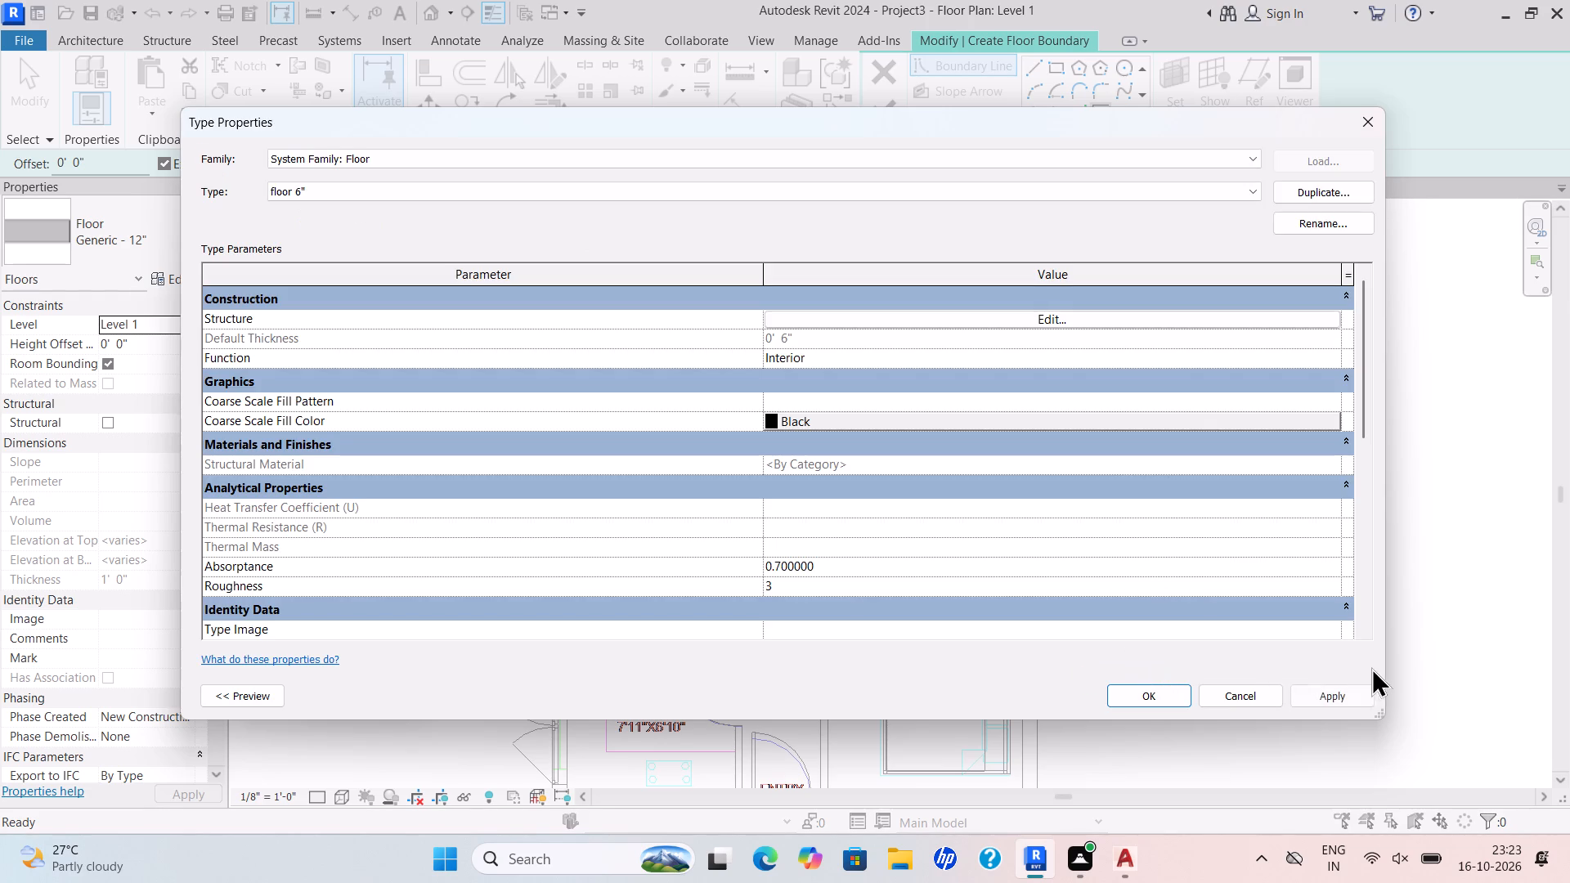
{"action": "left_click", "coordinate": [1335, 694]}
{"action": "left_click", "coordinate": [1170, 688]}
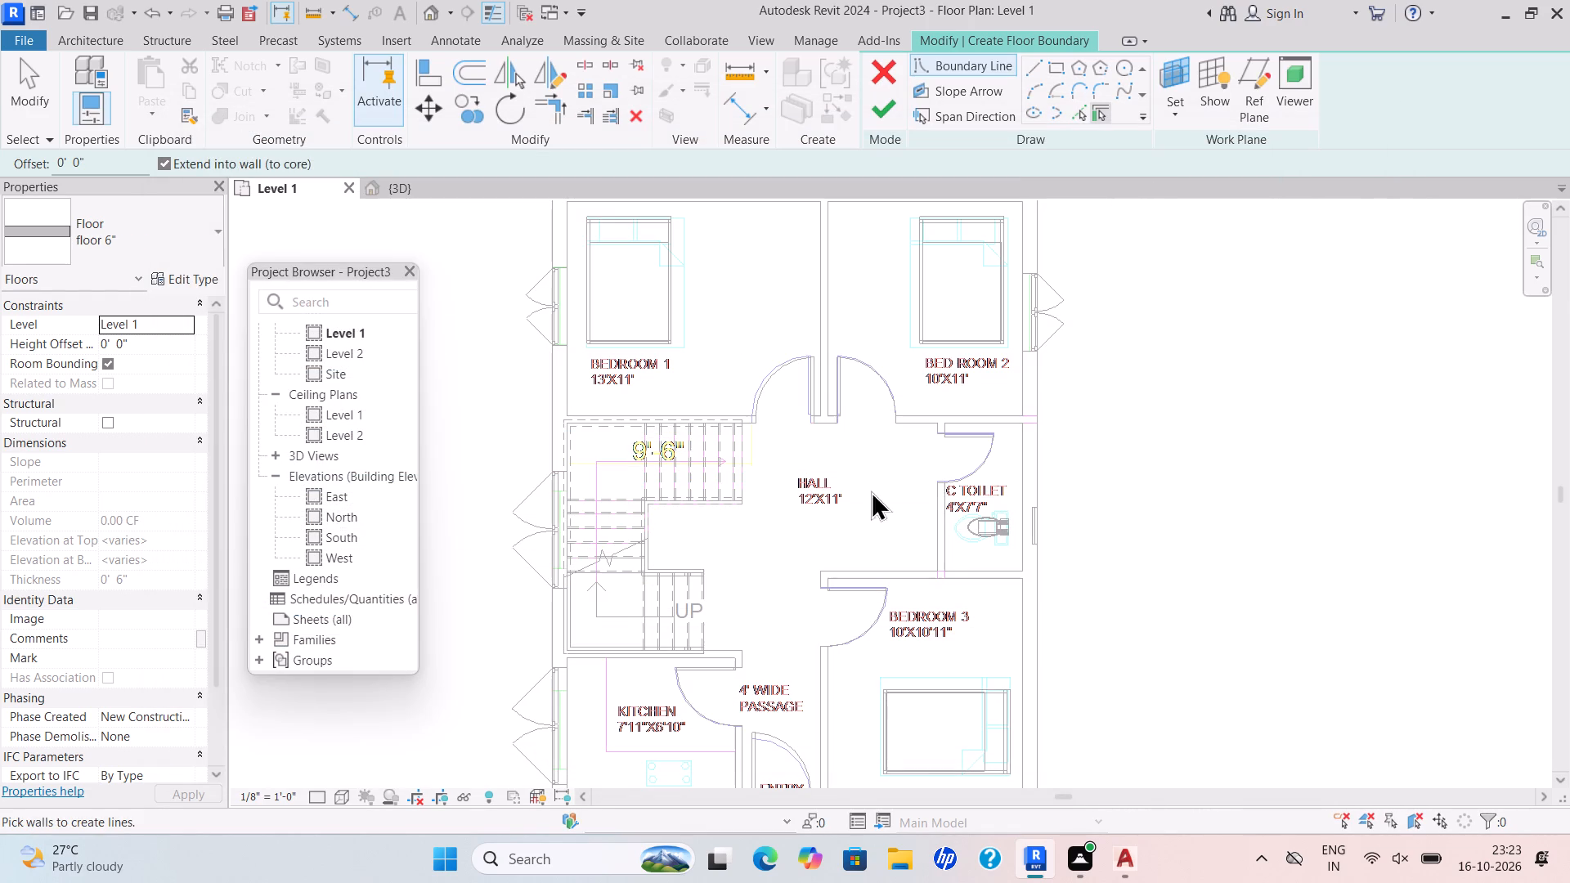
Sketch a rectangular floor boundary along the outer faces of the exterior walls, finish the floor, and check it in 3D.
{"action": "left_click", "coordinate": [1050, 65]}
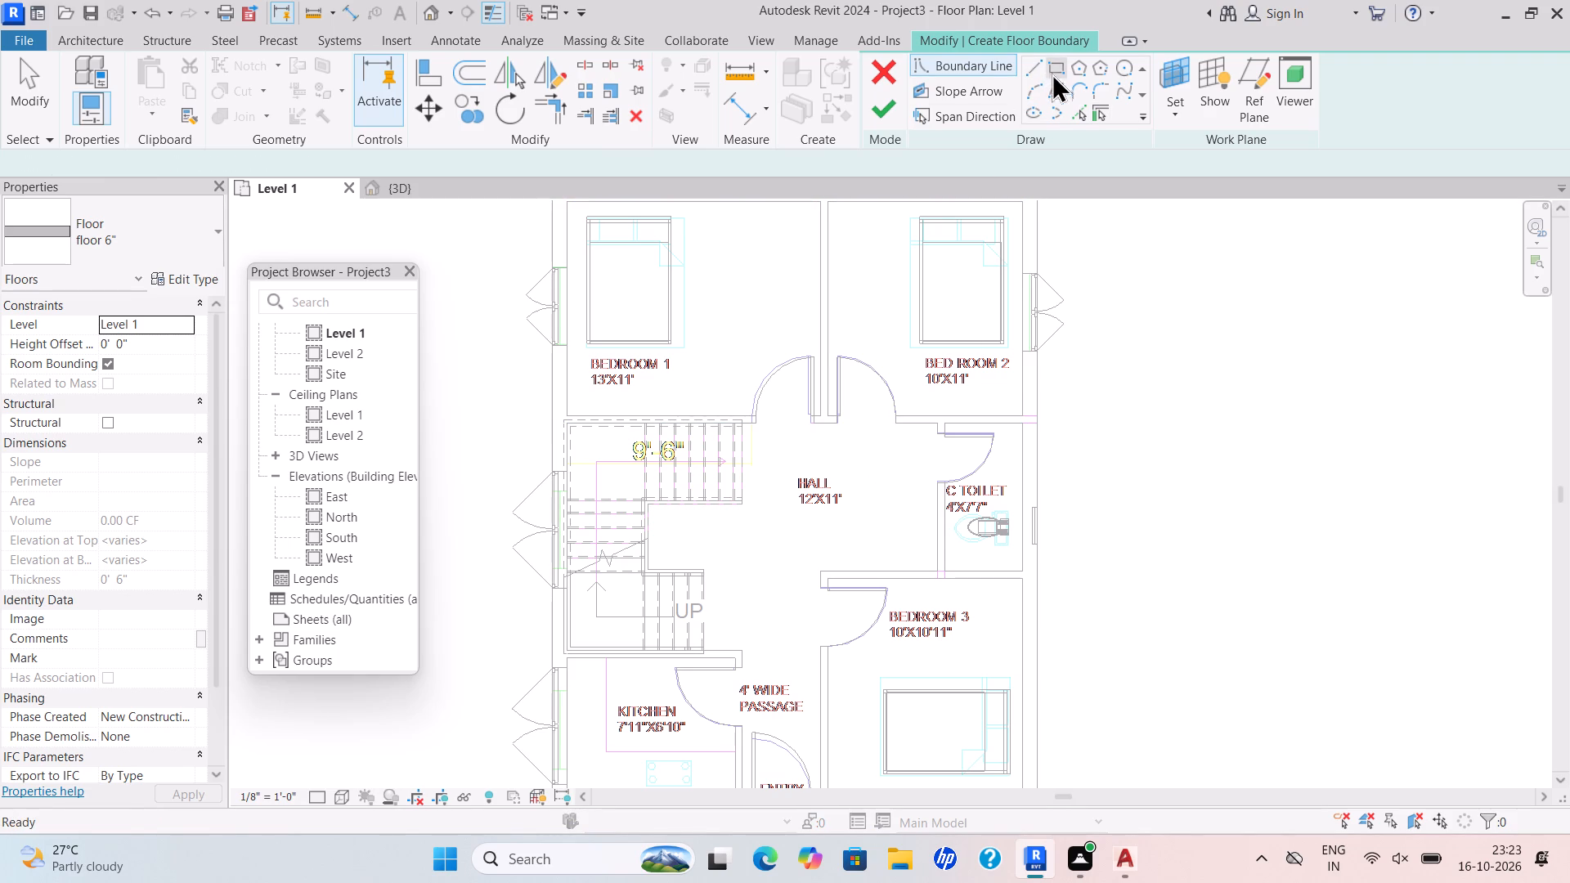
{"action": "scroll", "coordinate": [1034, 365], "scroll_direction": "down", "scroll_amount": 1}
{"action": "middle_click_drag", "start_coordinate": [1034, 376], "coordinate": [996, 449]}
{"action": "scroll", "coordinate": [1032, 383], "scroll_direction": "down", "scroll_amount": 1}
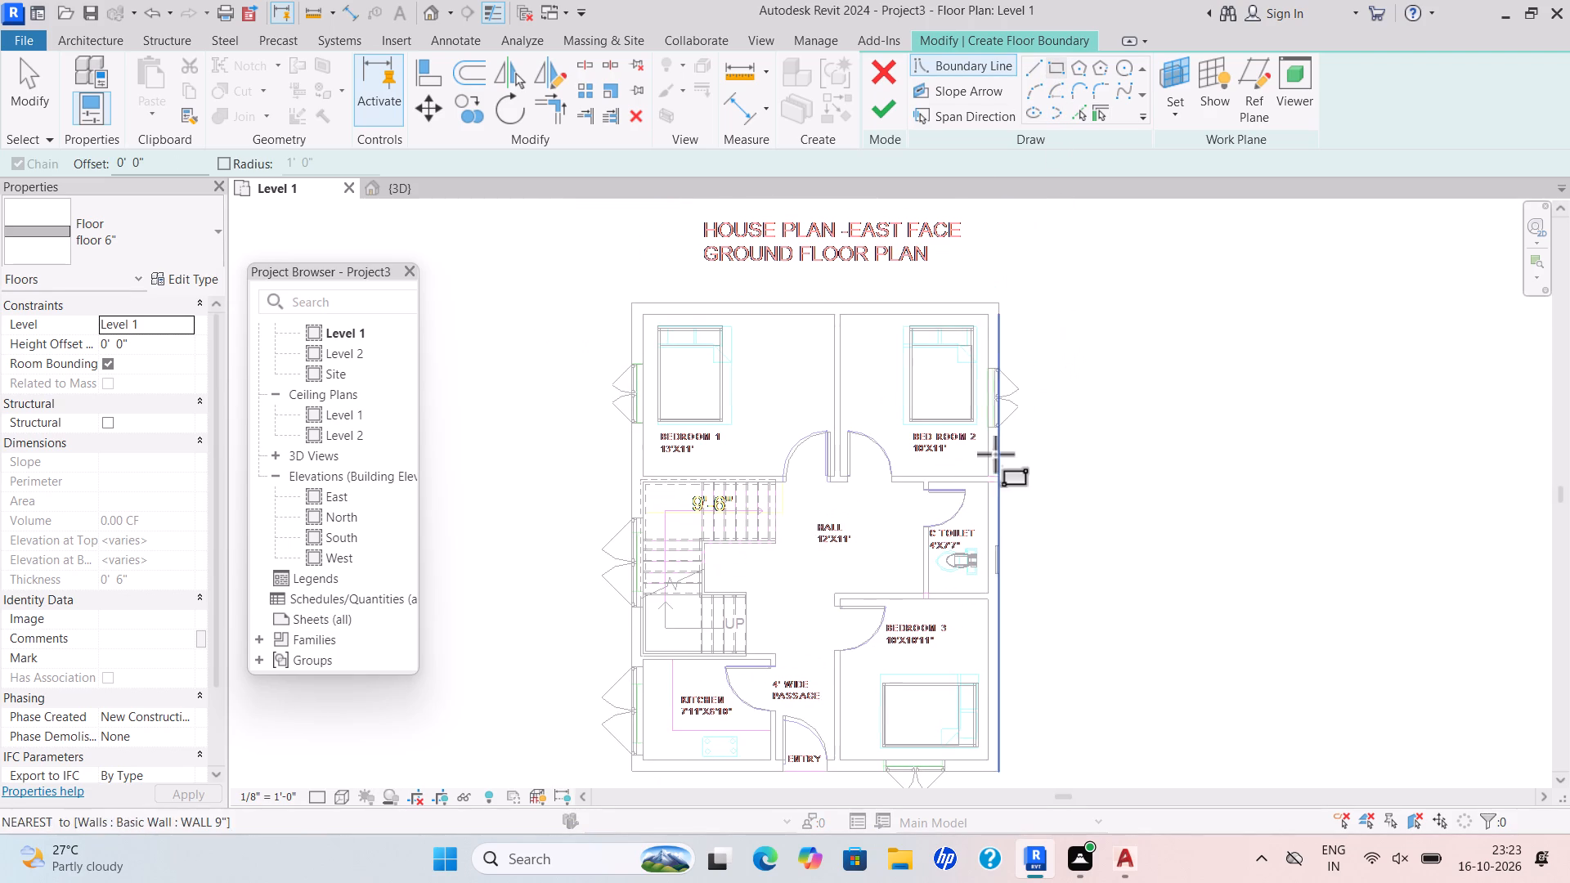
{"action": "scroll", "coordinate": [628, 307], "scroll_direction": "up", "scroll_amount": 1}
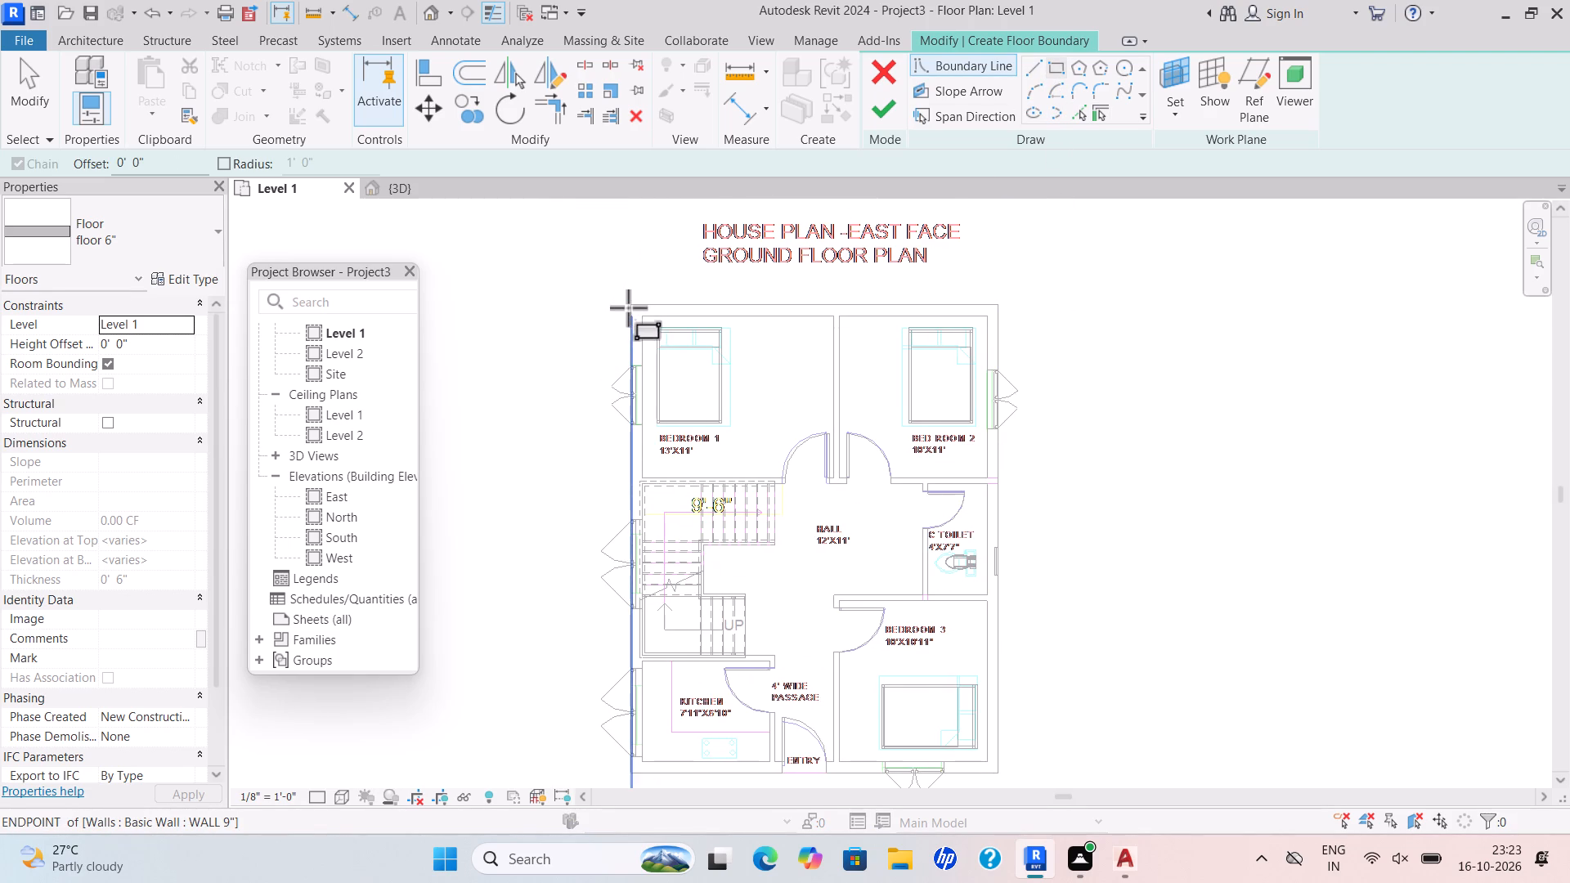
{"action": "left_click", "coordinate": [629, 303]}
{"action": "scroll", "coordinate": [1080, 654], "scroll_direction": "down", "scroll_amount": 2}
{"action": "middle_click_drag", "start_coordinate": [1072, 648], "coordinate": [1054, 439]}
{"action": "scroll", "coordinate": [1044, 589], "scroll_direction": "up", "scroll_amount": 5}
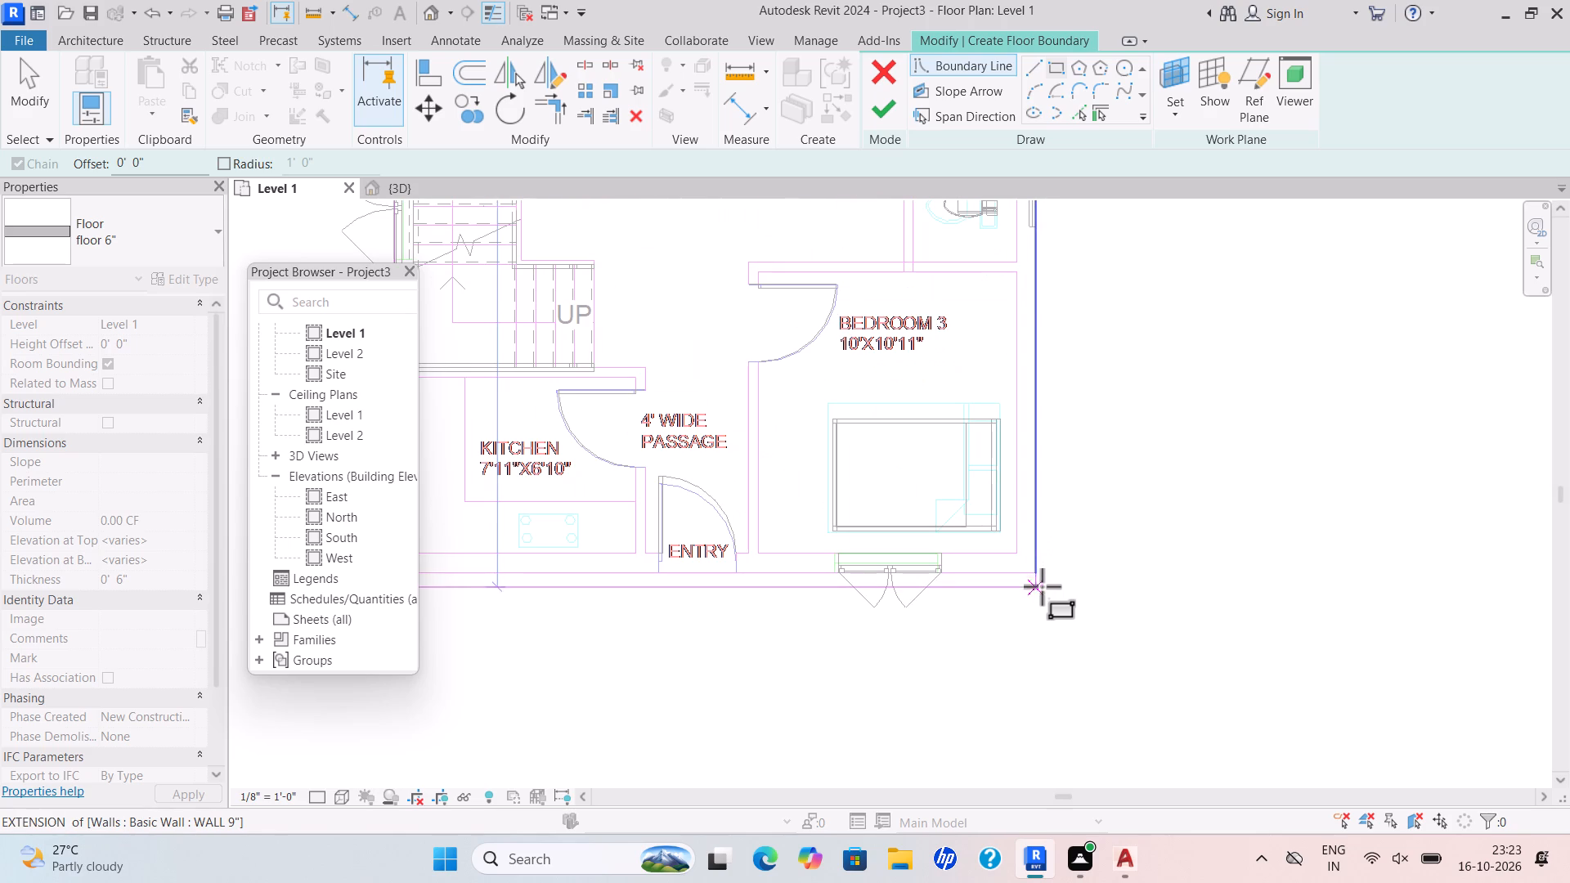
{"action": "left_click", "coordinate": [1040, 576]}
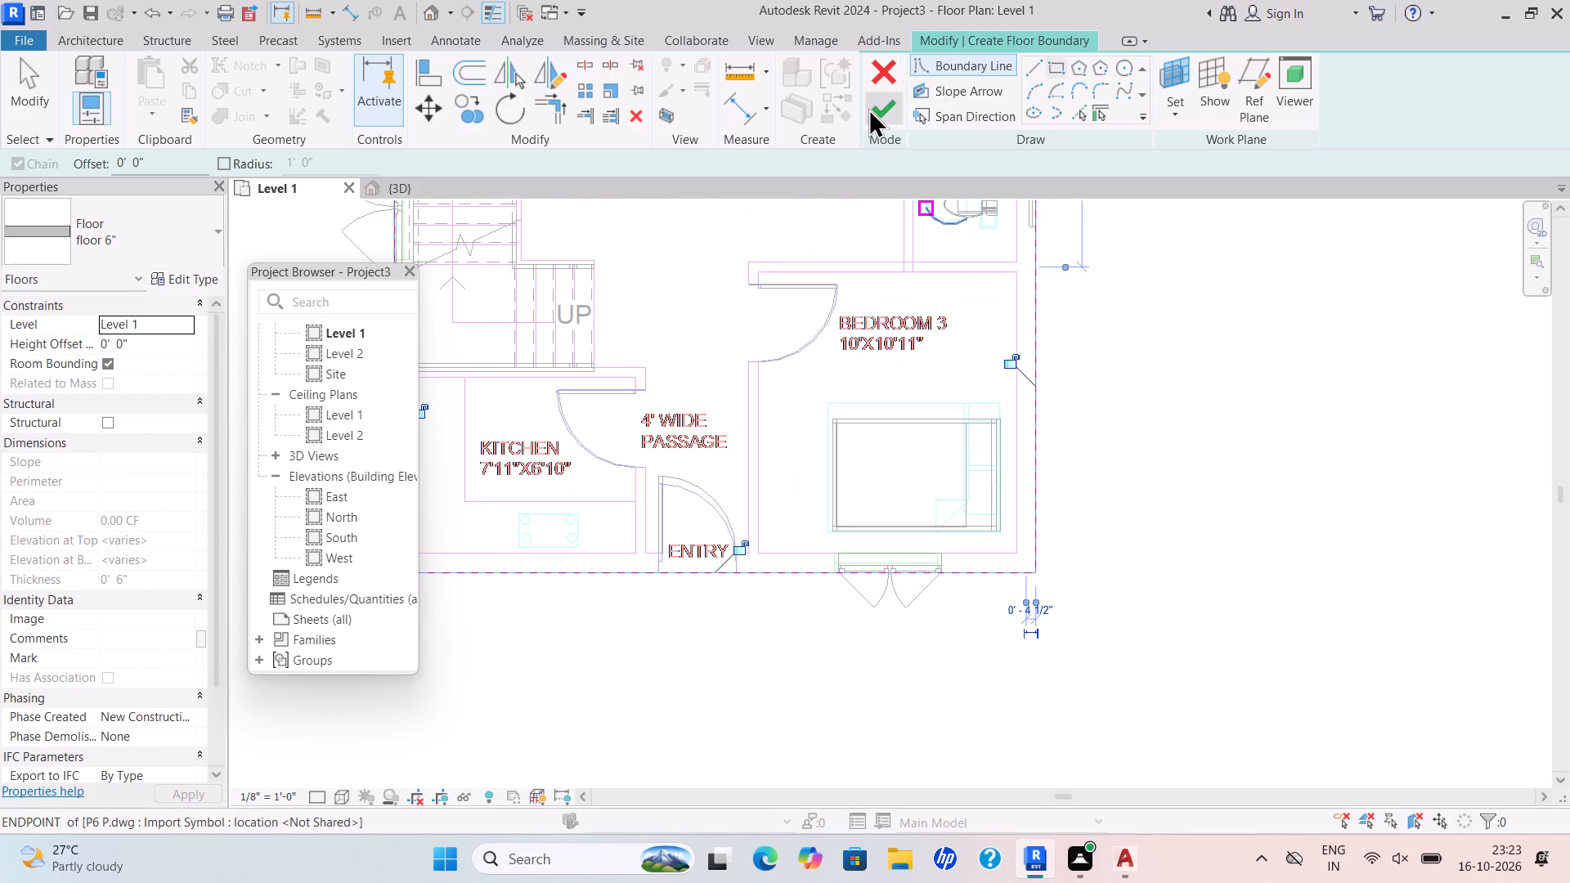
{"action": "left_click", "coordinate": [868, 108]}
{"action": "left_click", "coordinate": [424, 188]}
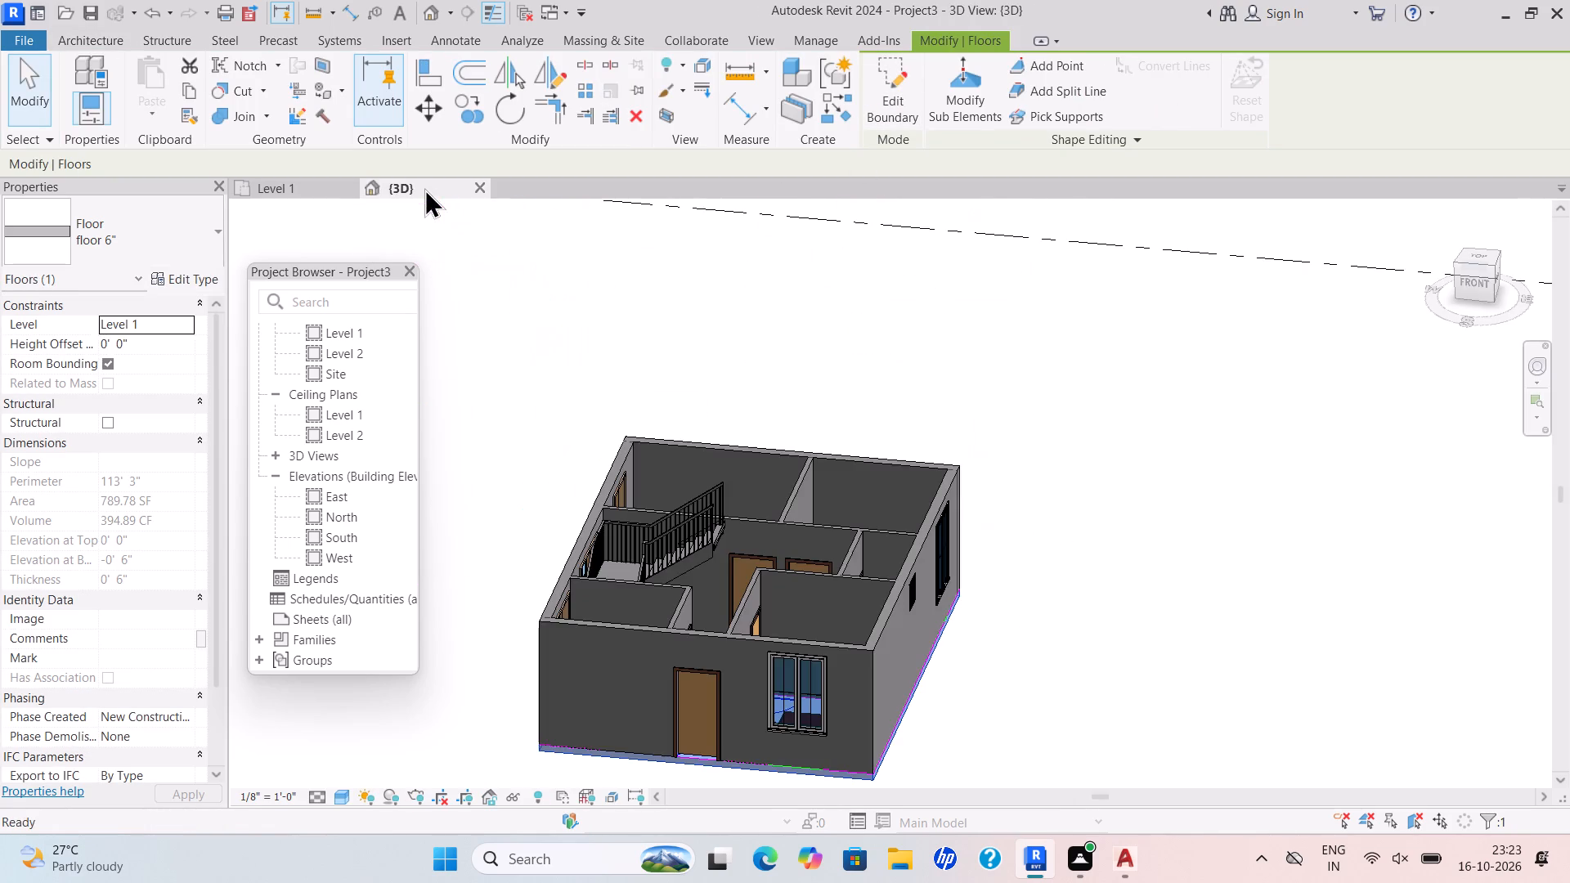
{"action": "scroll", "coordinate": [773, 448], "scroll_direction": "down", "scroll_amount": 3}
{"action": "key", "text": "Escape"}
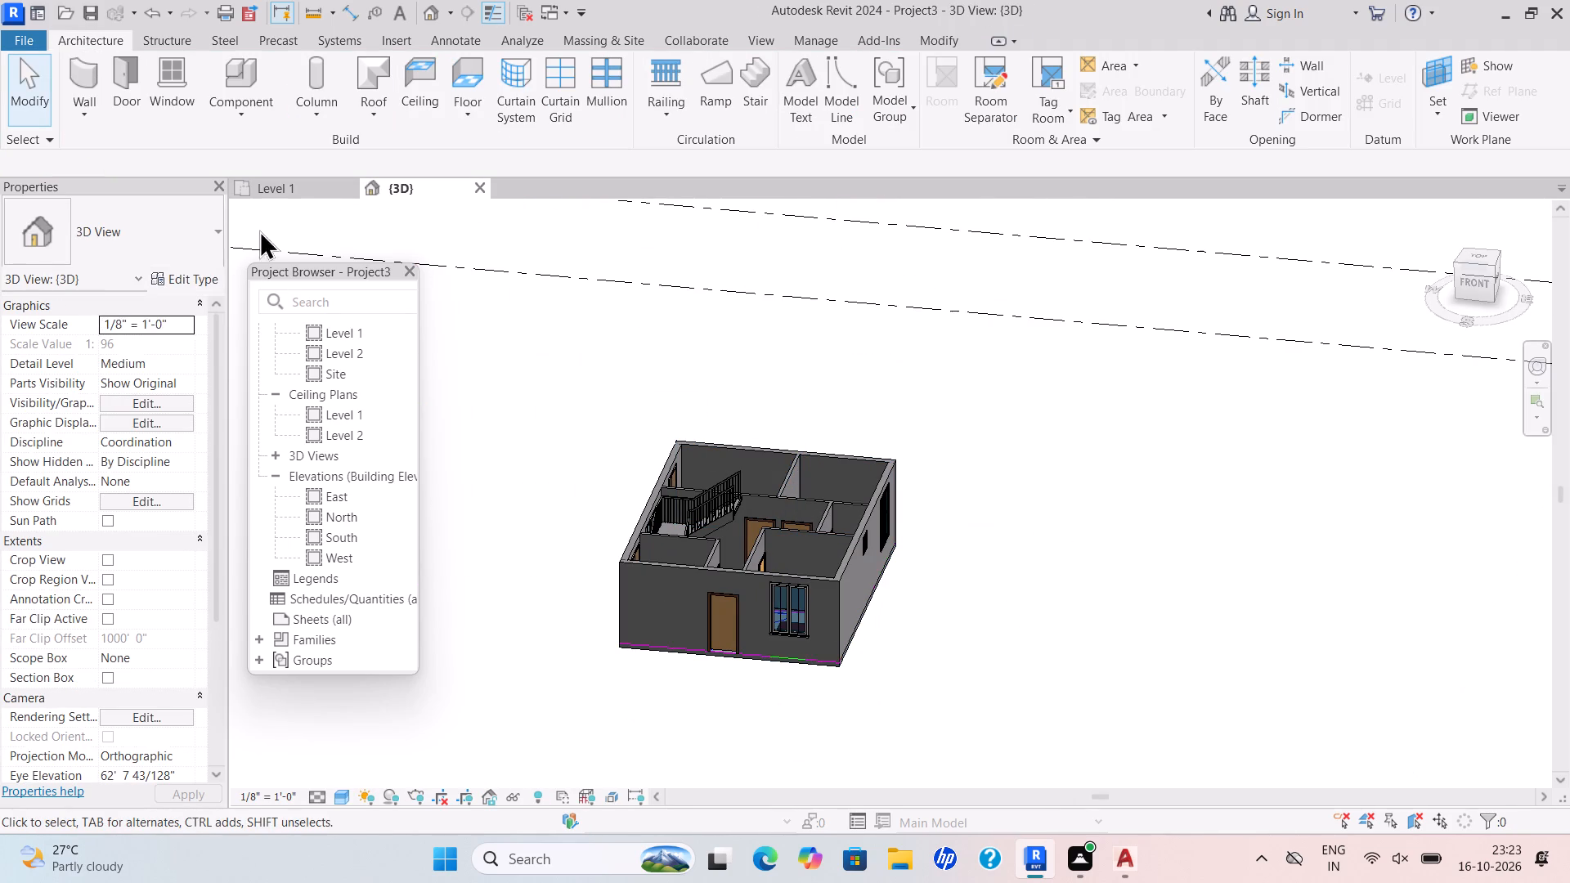
Start a roof by footprint moved to Level 2, using a rectangular boundary with no defined slope and a 3' offset.
{"action": "left_click", "coordinate": [289, 192]}
{"action": "scroll", "coordinate": [458, 398], "scroll_direction": "down", "scroll_amount": 2}
{"action": "middle_click_drag", "start_coordinate": [472, 419], "coordinate": [515, 503]}
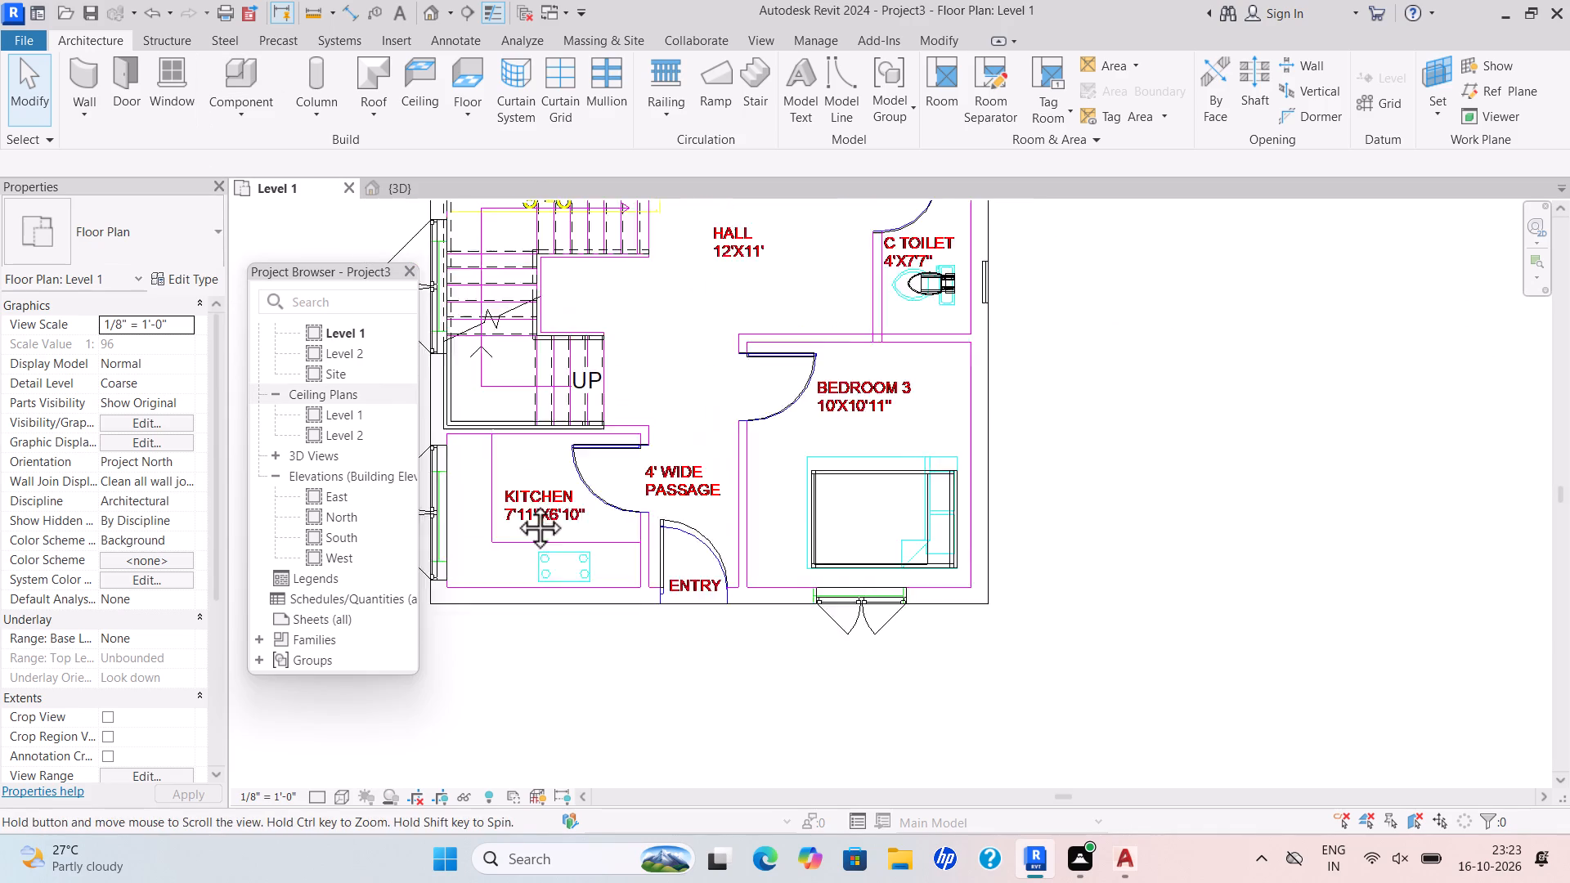
{"action": "scroll", "coordinate": [515, 503], "scroll_direction": "down", "scroll_amount": 1}
{"action": "middle_click_drag", "start_coordinate": [515, 503], "coordinate": [551, 565]}
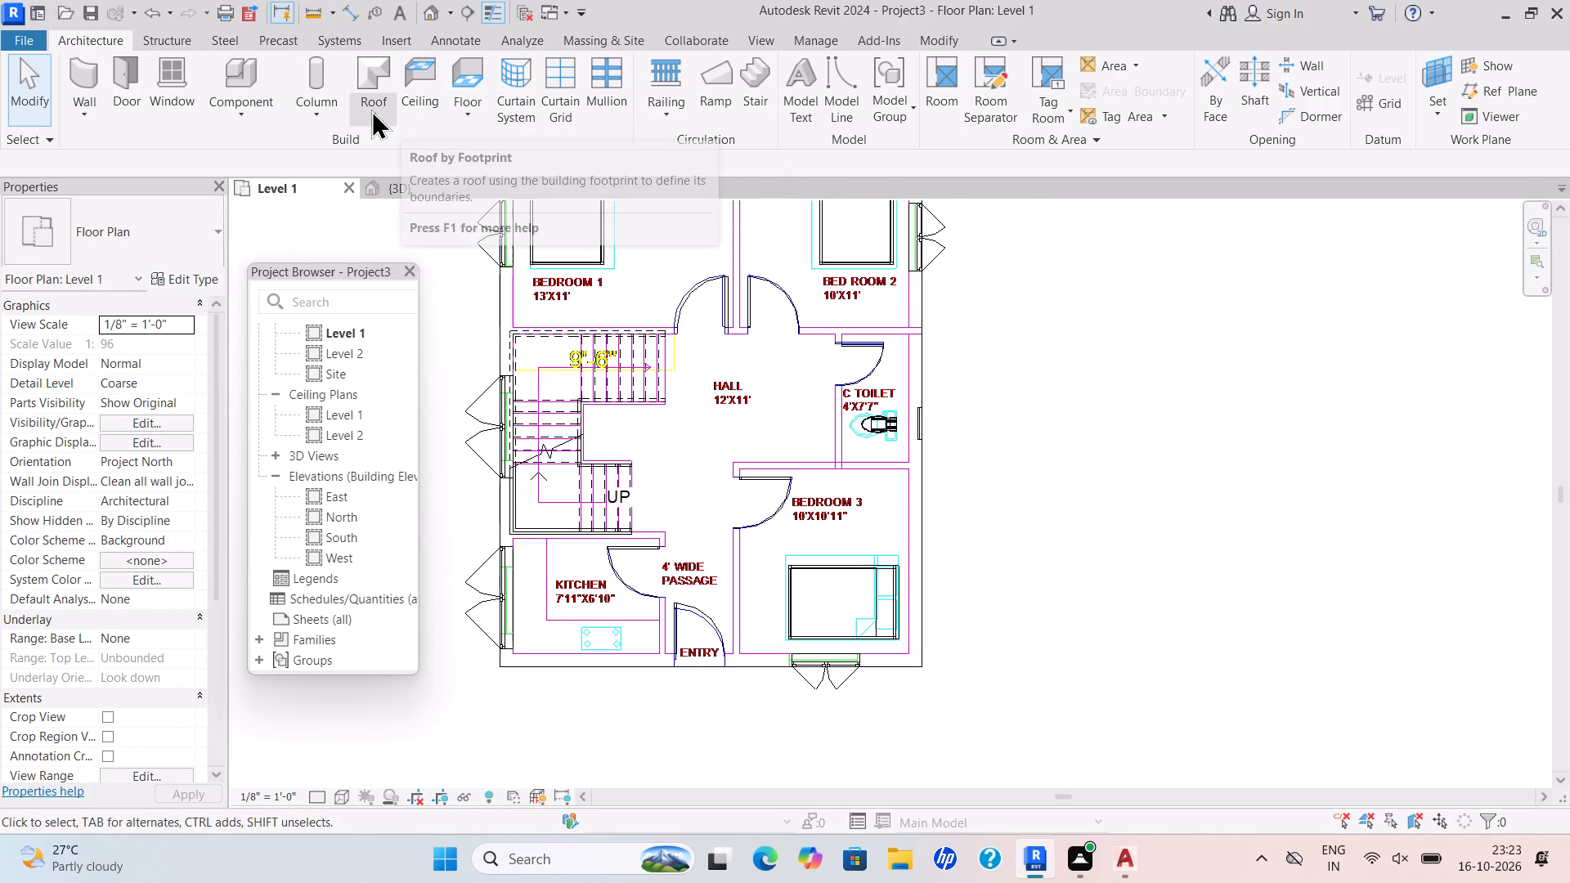
{"action": "left_click", "coordinate": [371, 110]}
{"action": "left_click", "coordinate": [412, 141]}
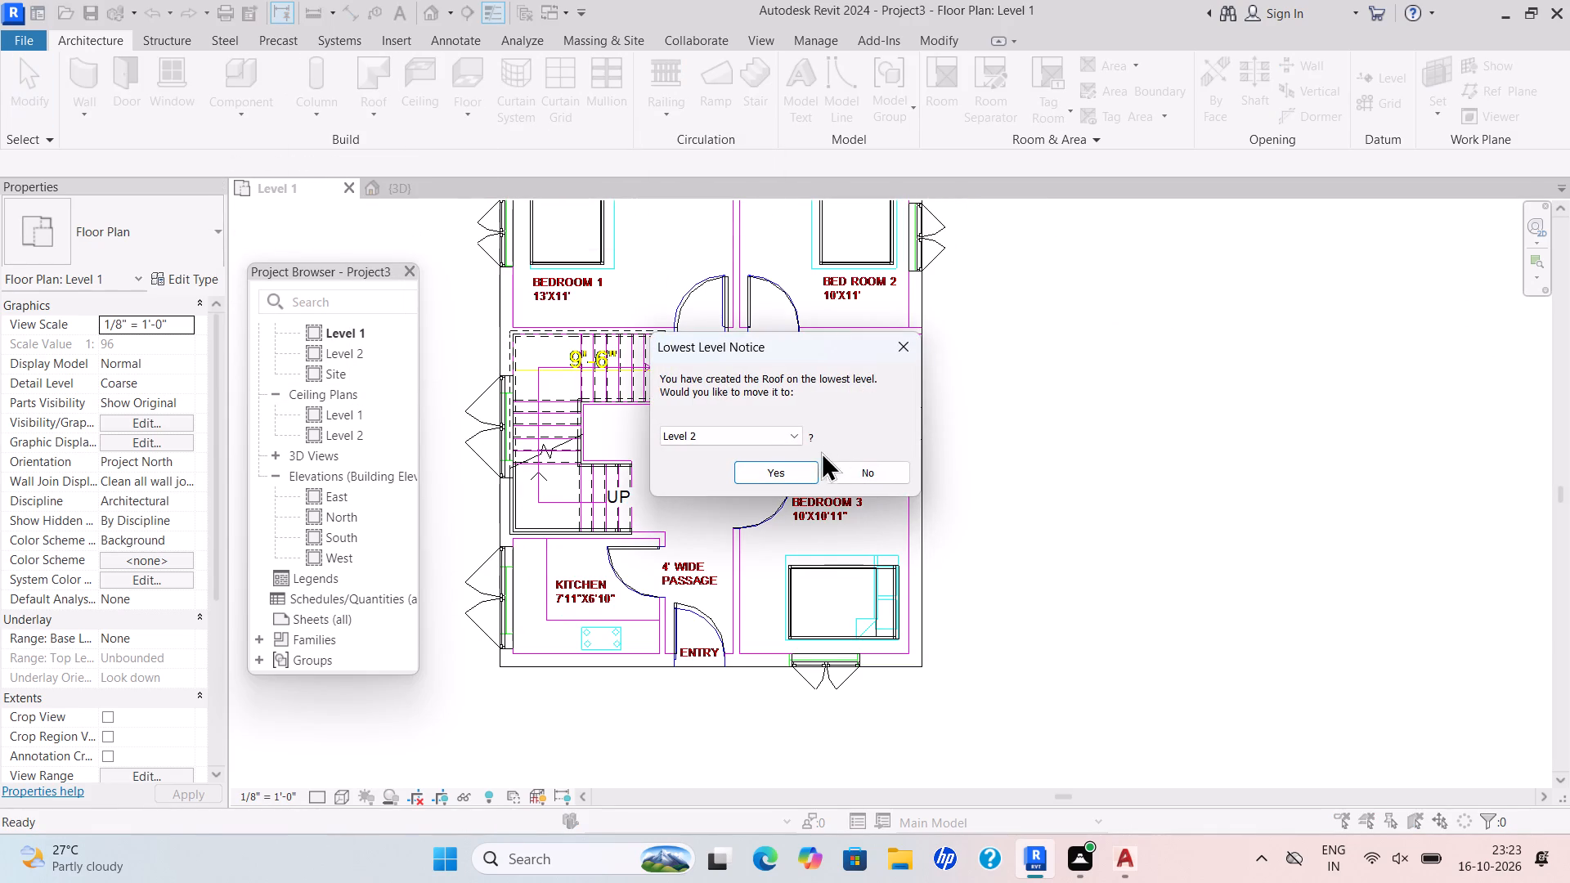
{"action": "left_click", "coordinate": [801, 467]}
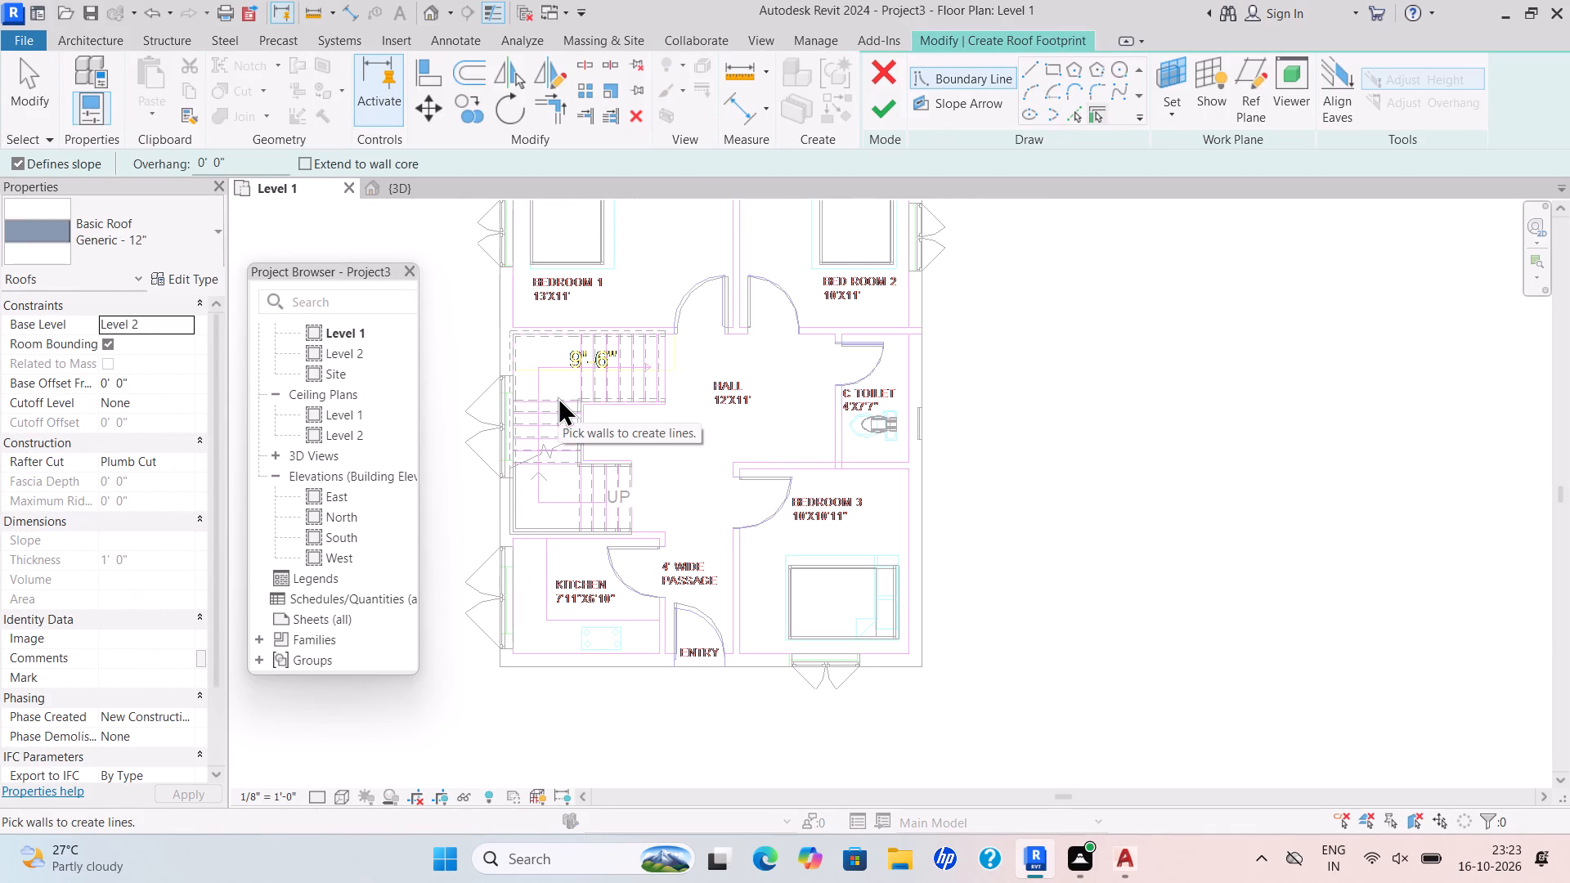
{"action": "scroll", "coordinate": [564, 401], "scroll_direction": "down", "scroll_amount": 1}
{"action": "middle_click_drag", "start_coordinate": [572, 413], "coordinate": [599, 524]}
{"action": "scroll", "coordinate": [595, 516], "scroll_direction": "down", "scroll_amount": 1}
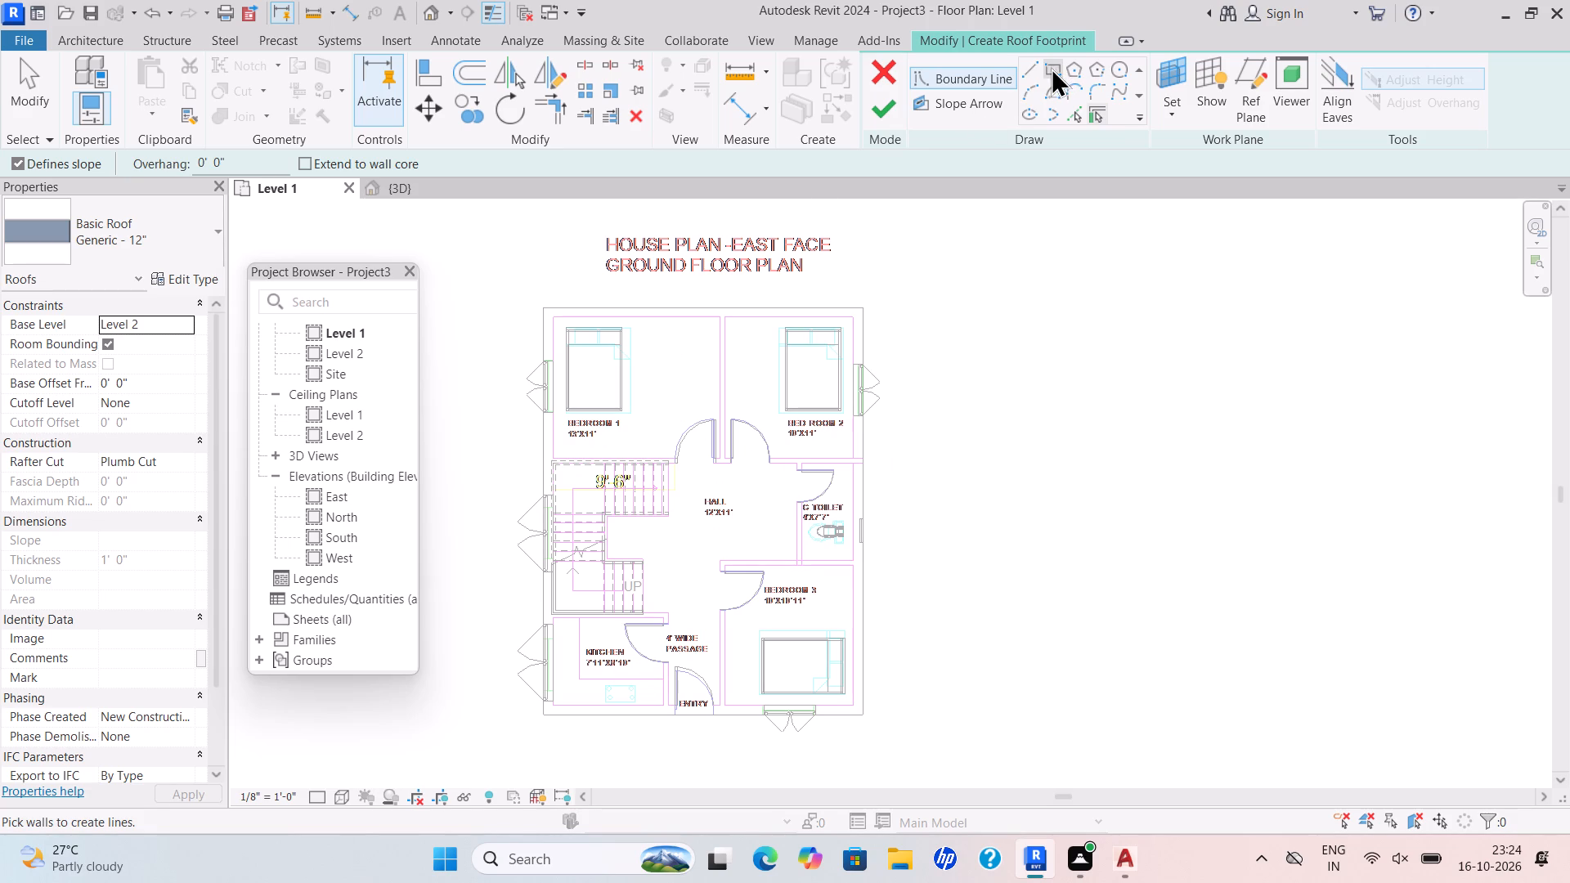
{"action": "left_click", "coordinate": [1051, 67]}
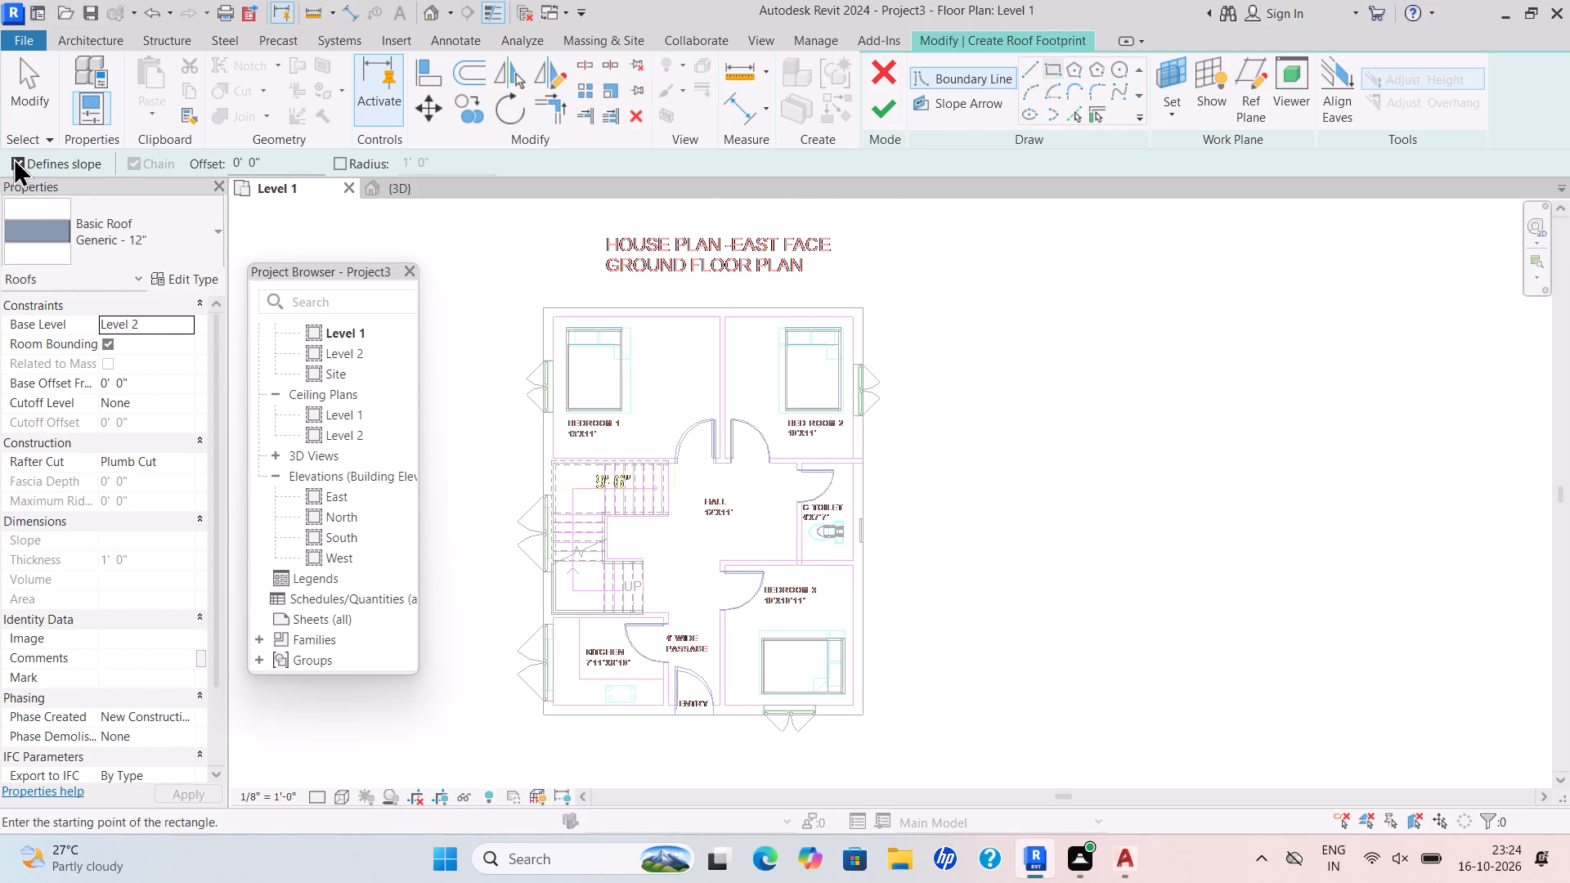
{"action": "left_click", "coordinate": [13, 157]}
{"action": "left_click_drag", "start_coordinate": [276, 152], "coordinate": [211, 173]}
{"action": "left_click_drag", "start_coordinate": [267, 166], "coordinate": [201, 172]}
{"action": "key", "text": "BackSpace"}
{"action": "type", "text": "3'"}
{"action": "key", "text": "Return"}
Draw the roof rectangle offset outside the exterior wall corners, finish the roof with the highlighted walls attached, and check it in 3D.
{"action": "left_click", "coordinate": [1044, 72]}
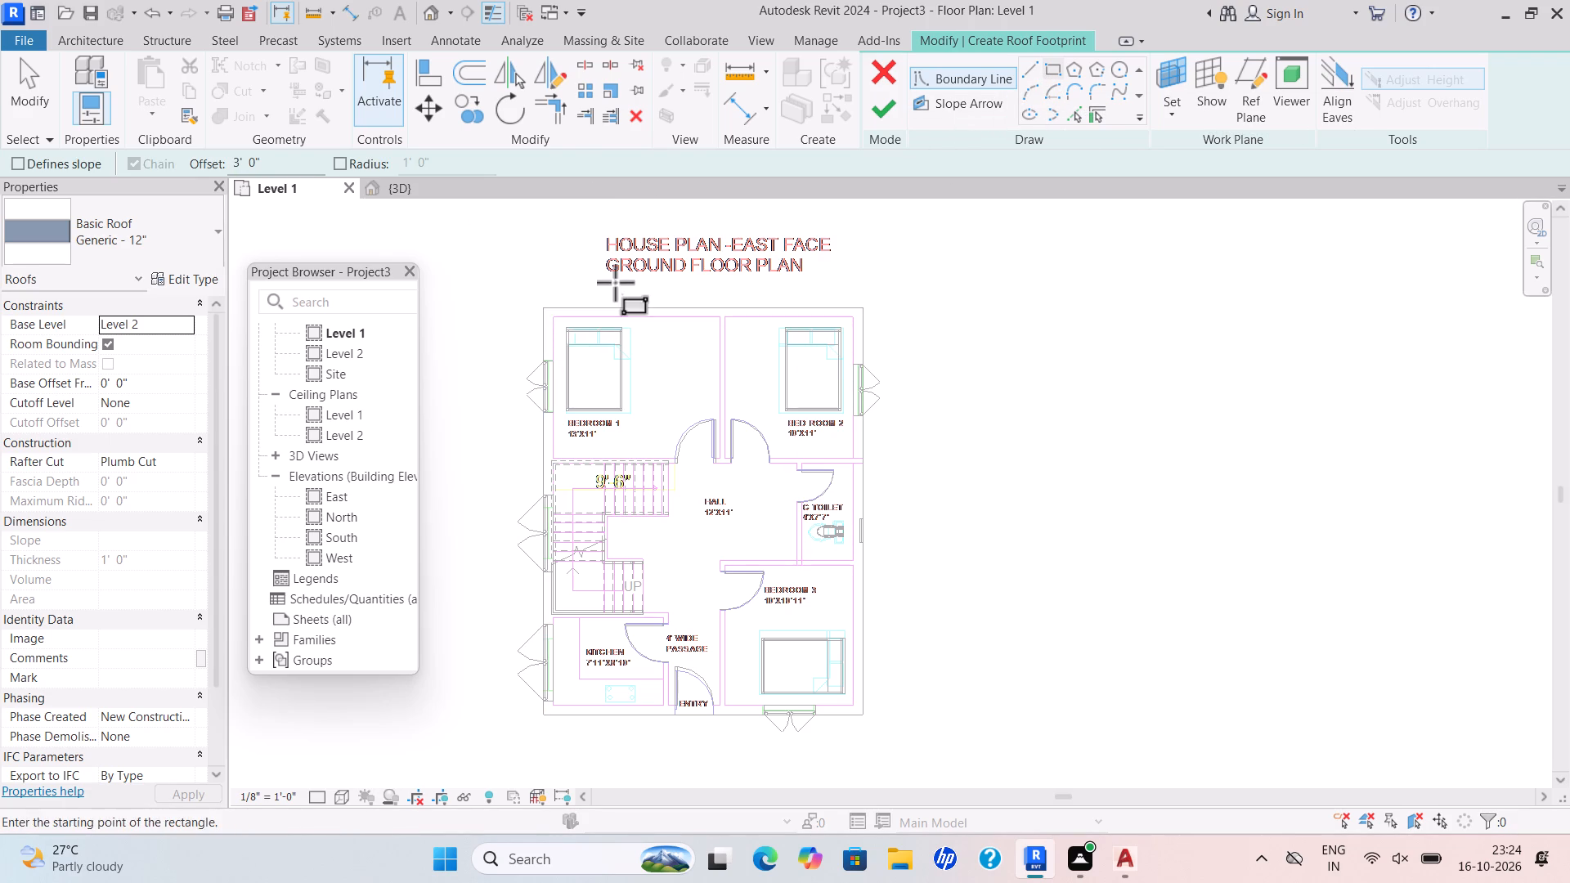
{"action": "scroll", "coordinate": [547, 316], "scroll_direction": "up", "scroll_amount": 3}
{"action": "left_click_drag", "start_coordinate": [537, 298], "coordinate": [555, 310]}
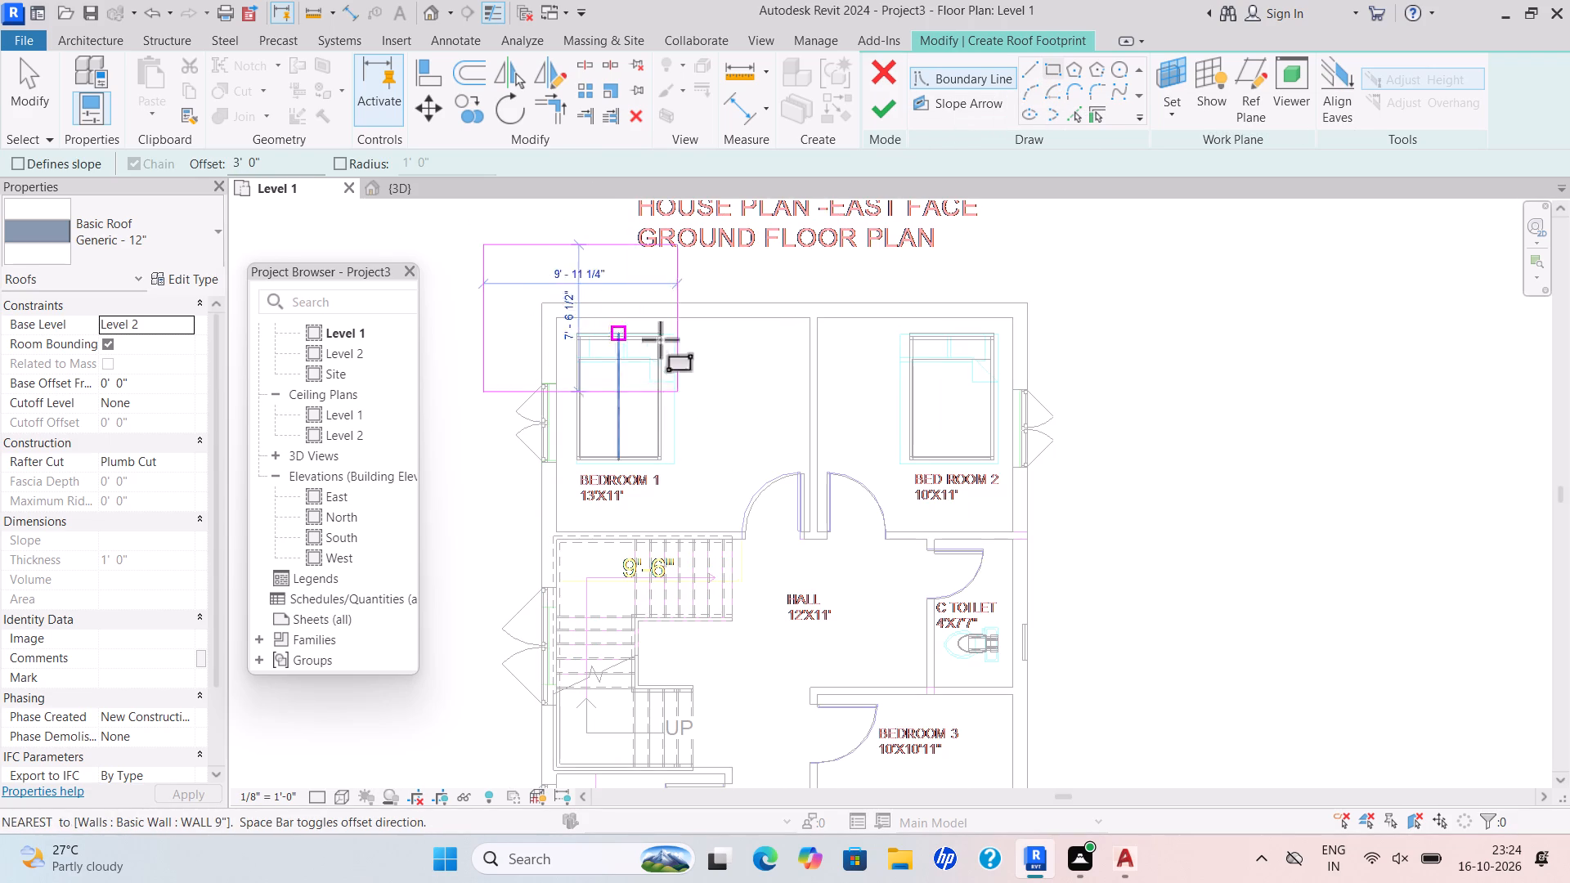
{"action": "scroll", "coordinate": [957, 496], "scroll_direction": "down", "scroll_amount": 2}
{"action": "middle_click_drag", "start_coordinate": [956, 497], "coordinate": [944, 473]}
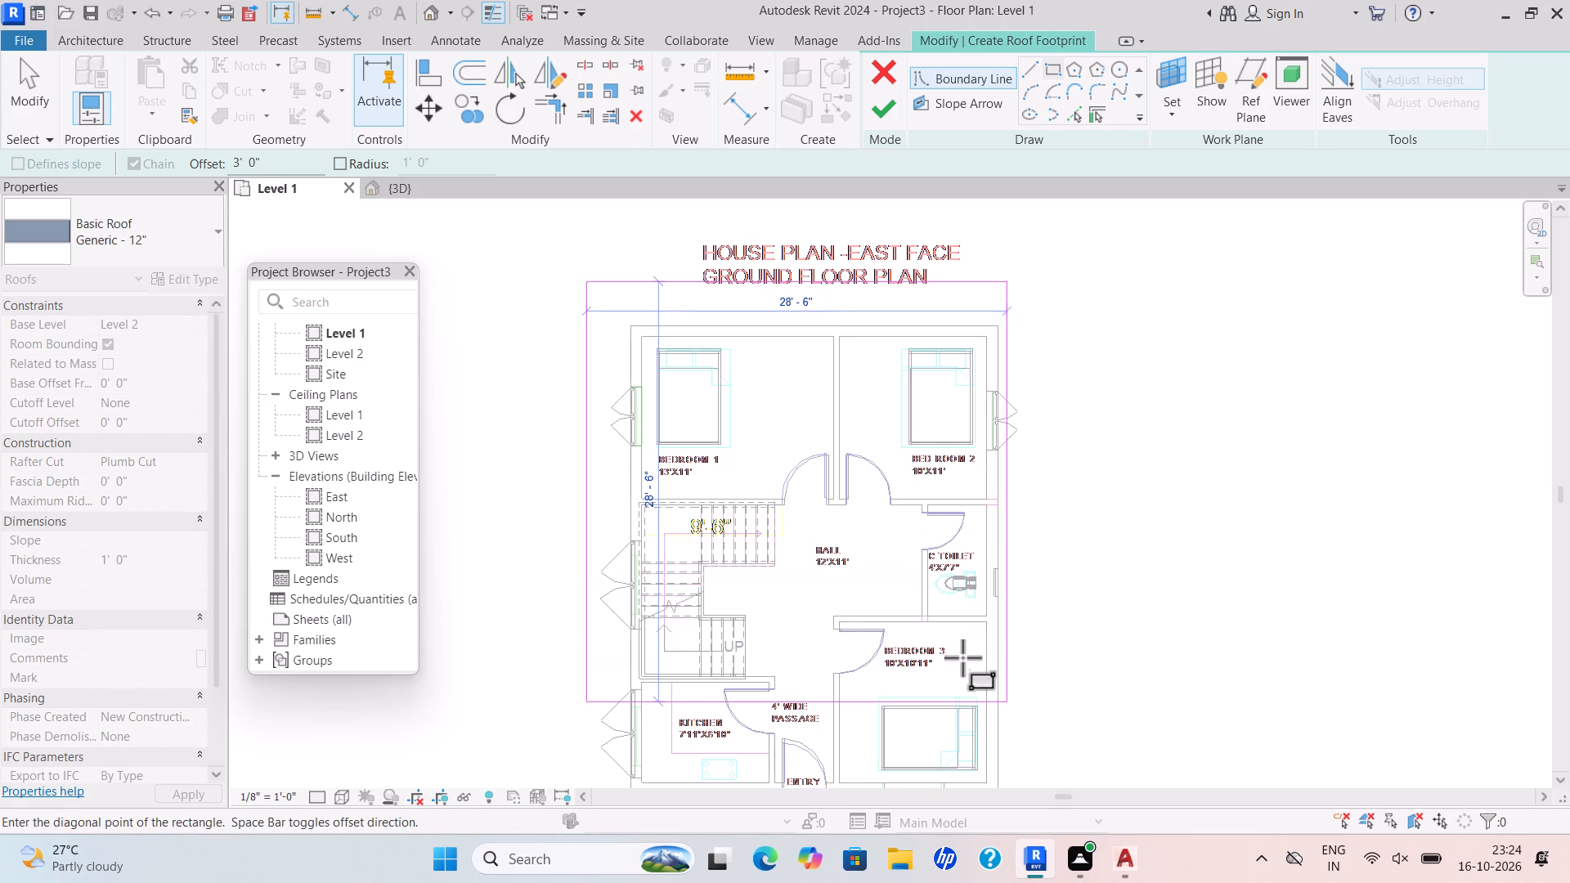
{"action": "scroll", "coordinate": [960, 657], "scroll_direction": "down", "scroll_amount": 2}
{"action": "middle_click_drag", "start_coordinate": [950, 656], "coordinate": [905, 430]}
{"action": "scroll", "coordinate": [945, 531], "scroll_direction": "up", "scroll_amount": 4}
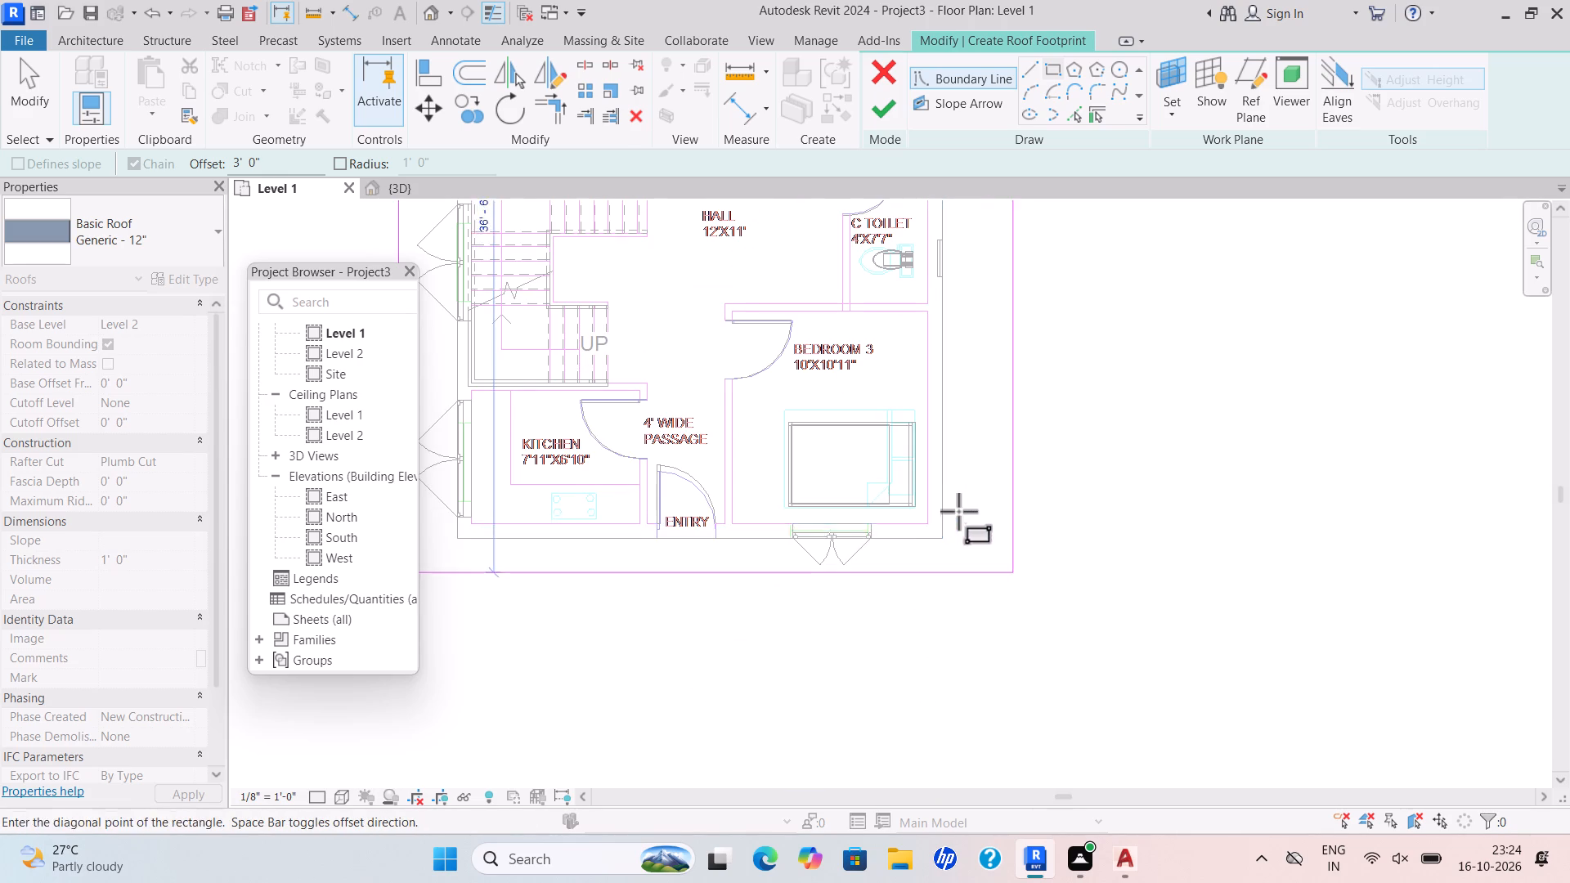
{"action": "left_click", "coordinate": [943, 542]}
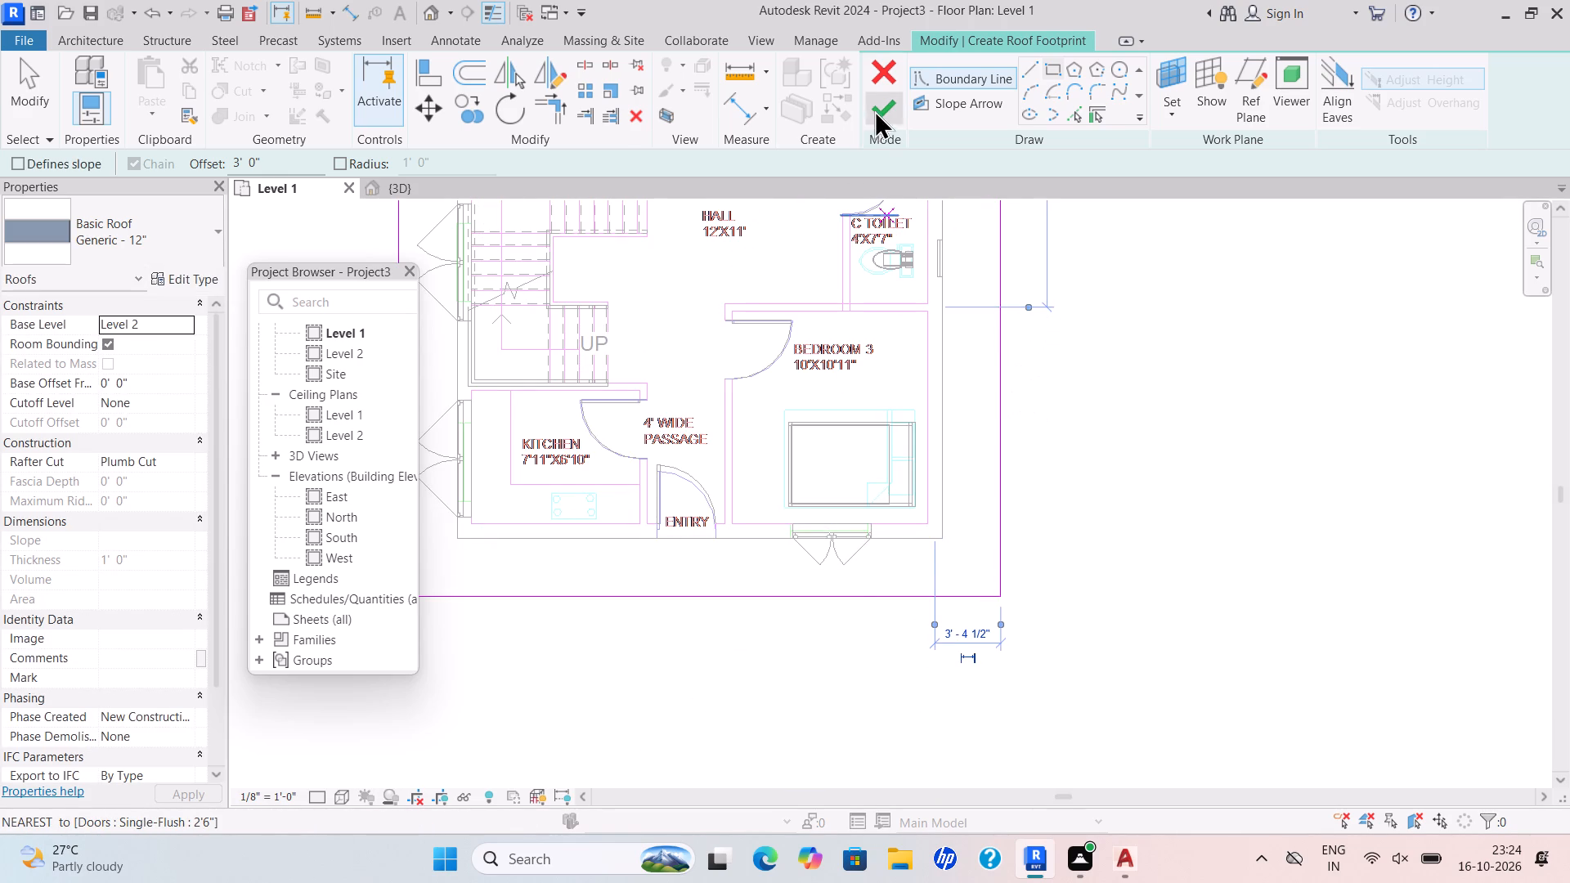
{"action": "left_click", "coordinate": [878, 105]}
{"action": "left_click", "coordinate": [854, 426]}
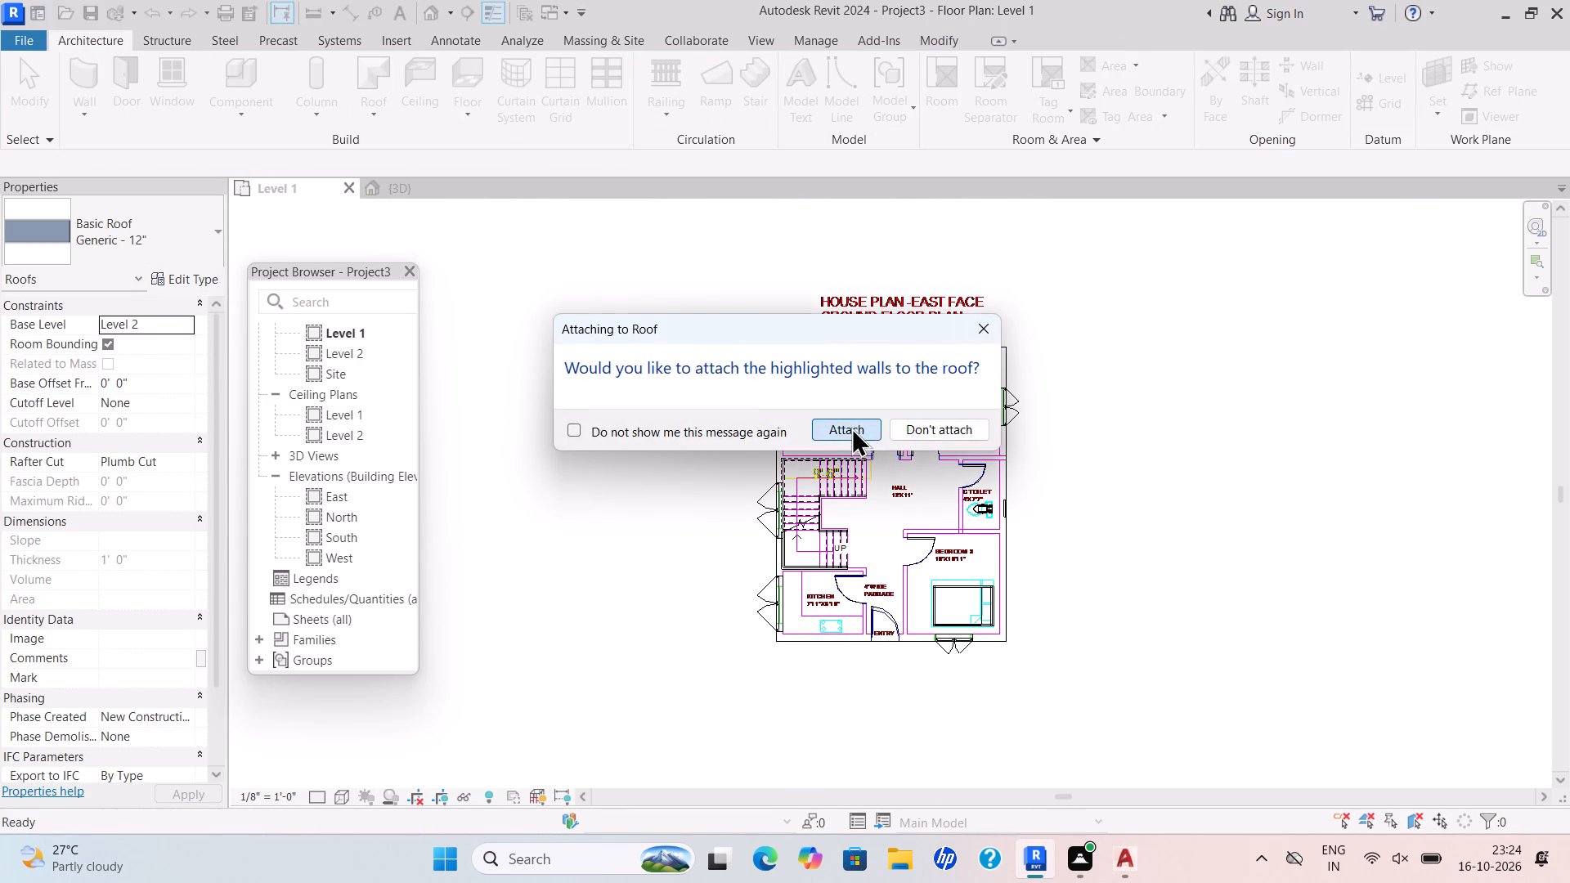
{"action": "left_click", "coordinate": [396, 186]}
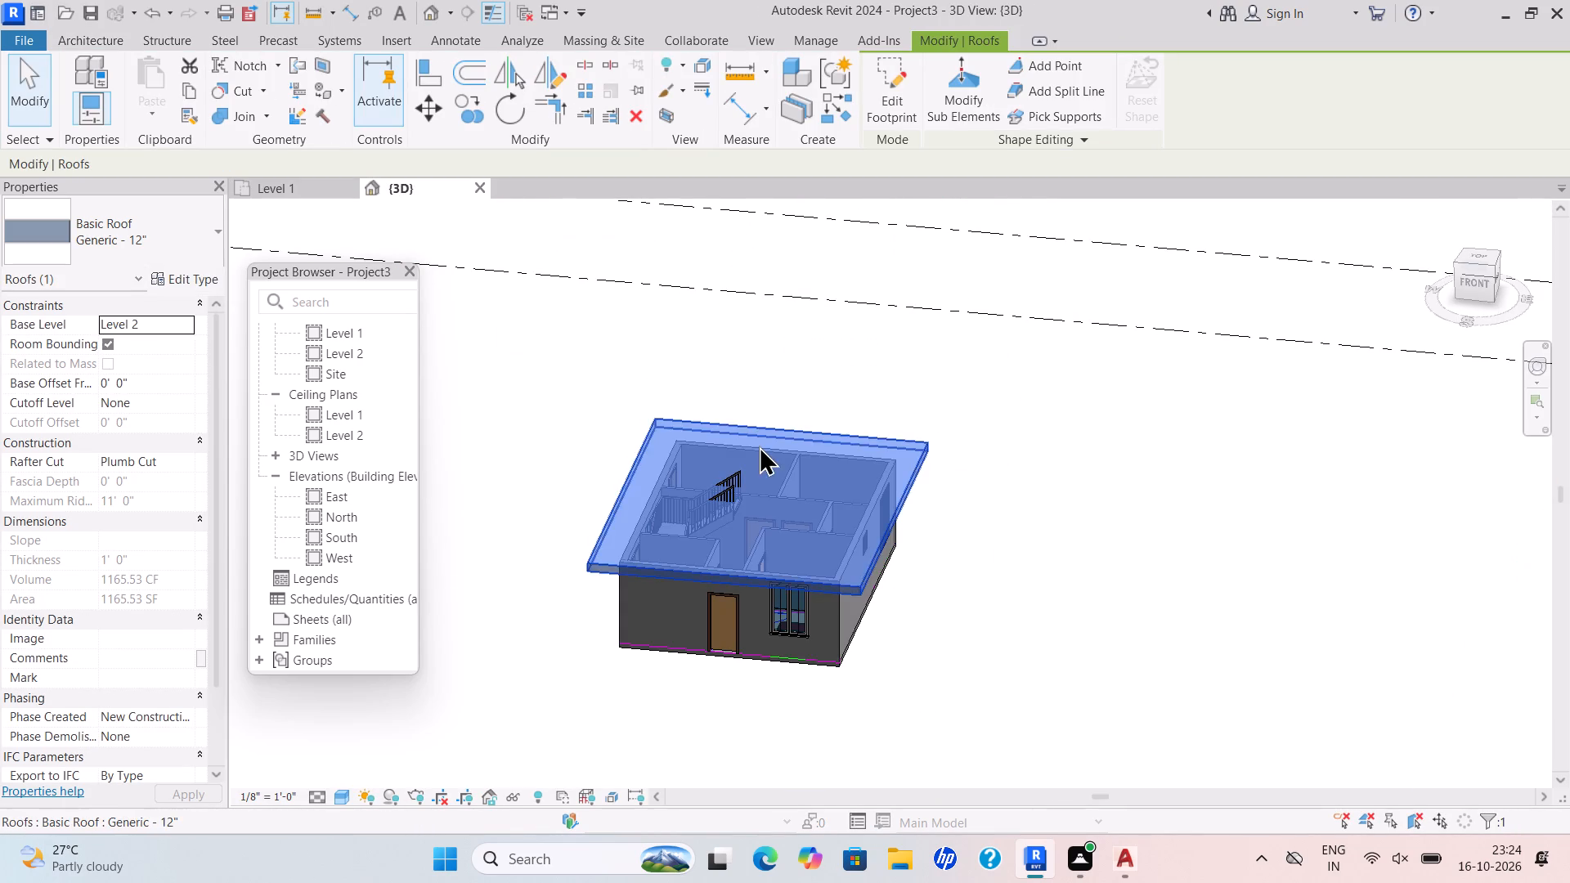
{"action": "left_click", "coordinate": [765, 474]}
In the Level 1 plan, start a sketched-path railing with the rectangle tool and set its base offset to 6".
{"action": "left_click", "coordinate": [309, 171]}
{"action": "left_click", "coordinate": [294, 190]}
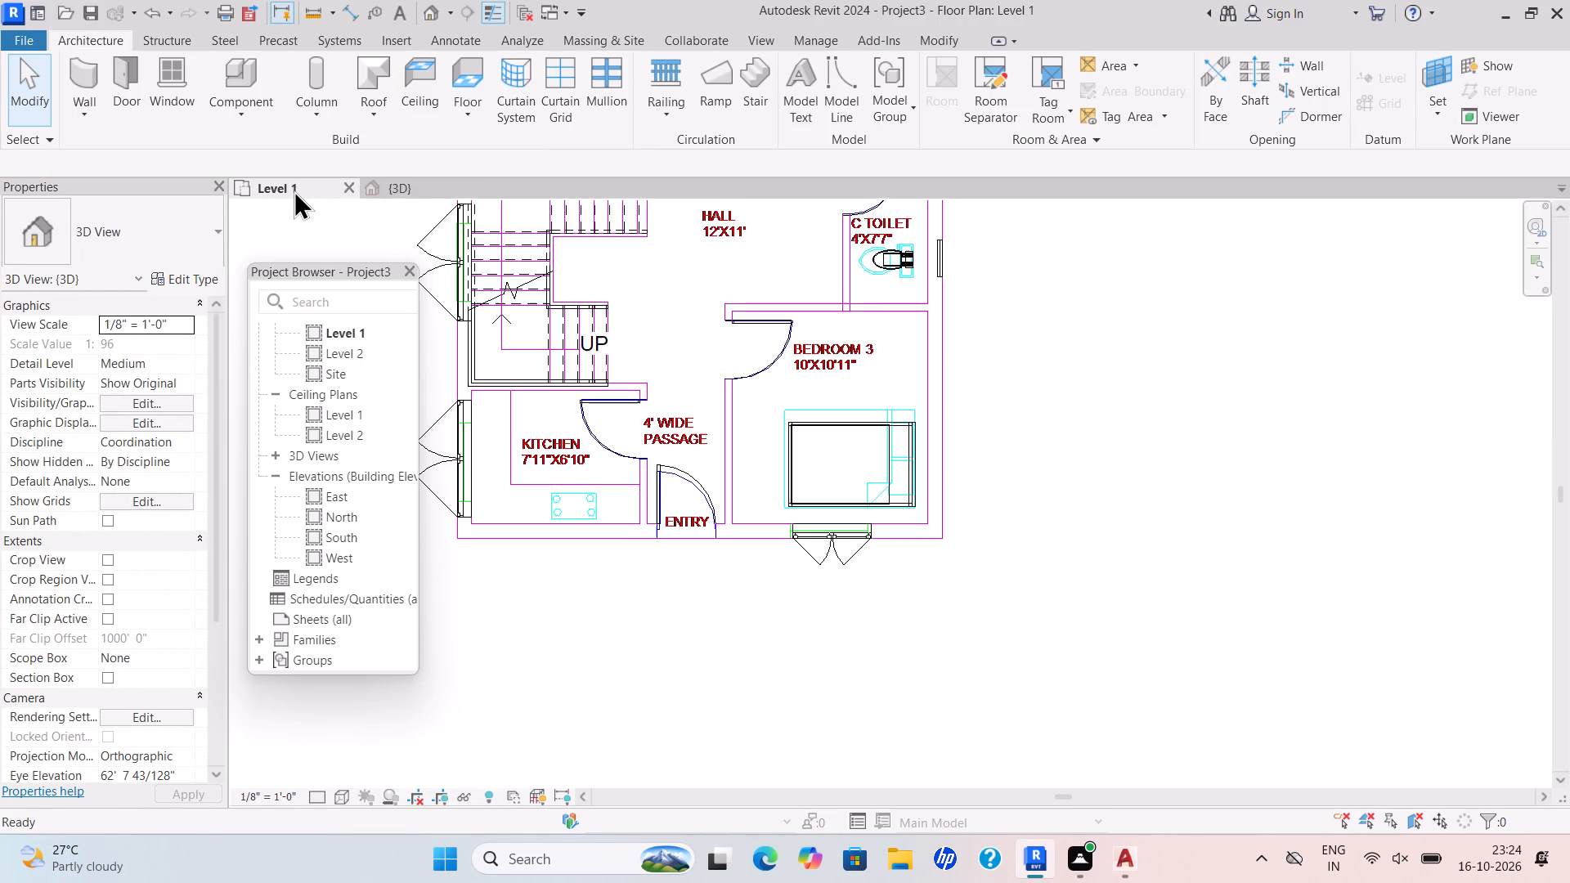
{"action": "left_click", "coordinate": [673, 108]}
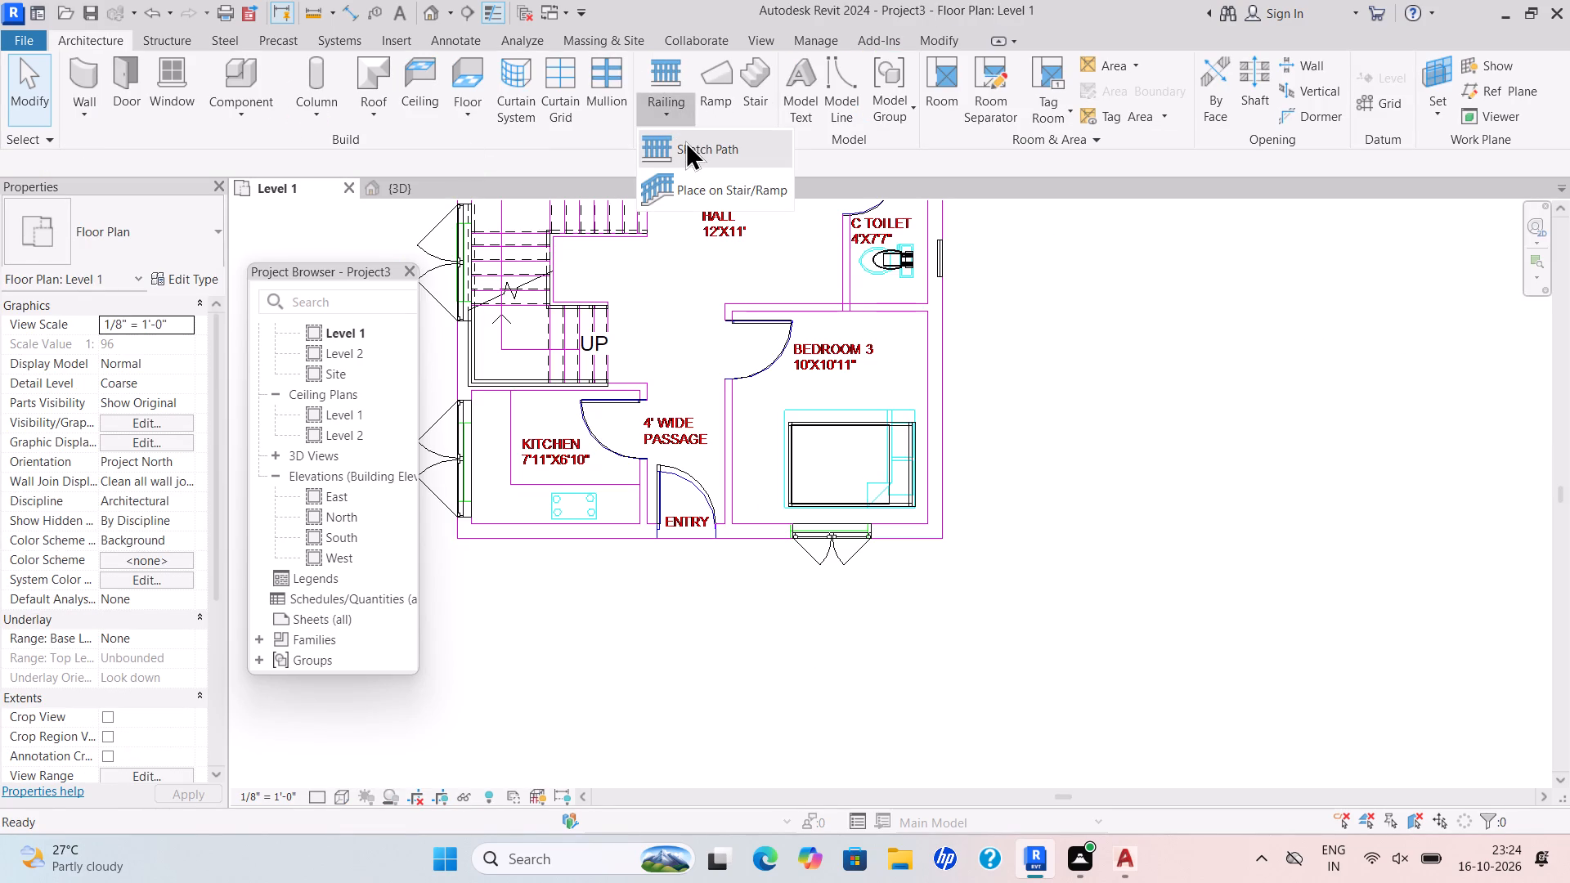
{"action": "left_click", "coordinate": [685, 141]}
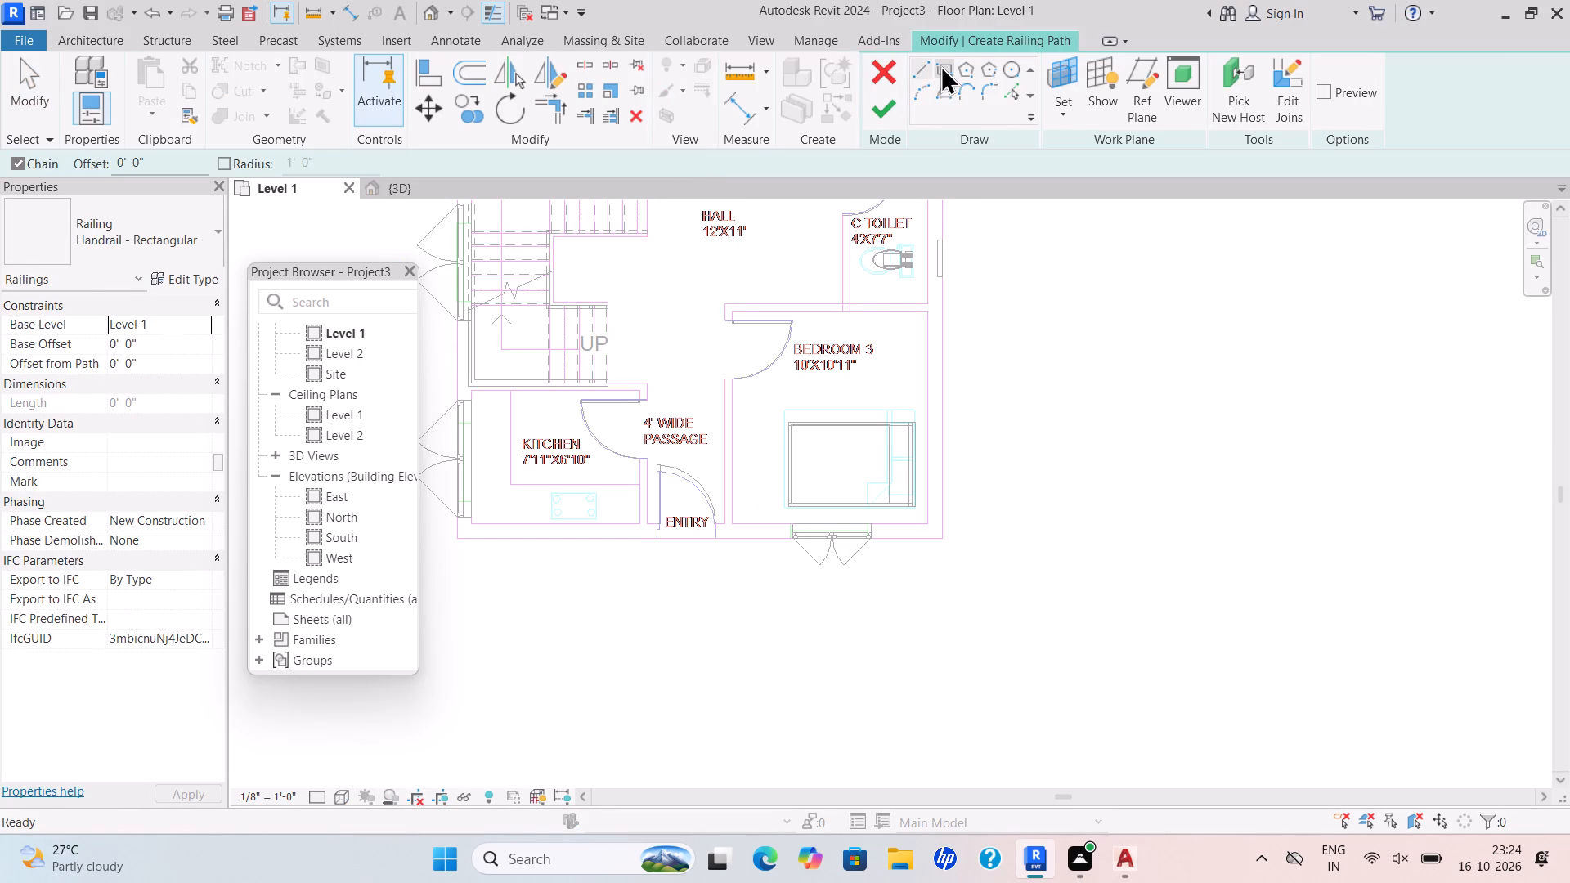
{"action": "left_click", "coordinate": [940, 64]}
{"action": "left_click", "coordinate": [200, 323]}
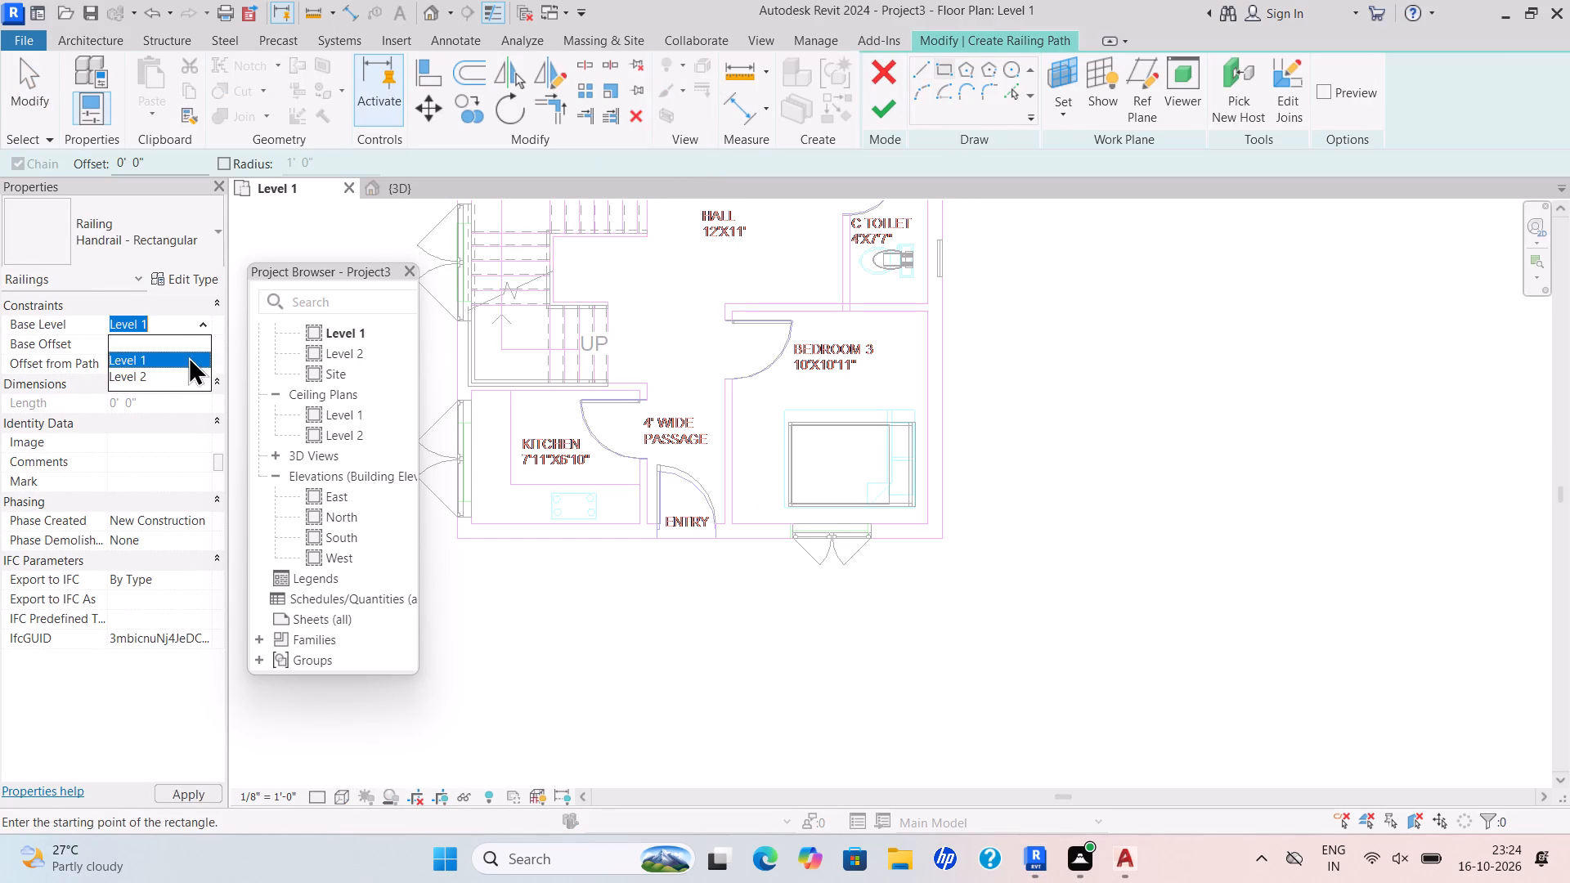
{"action": "left_click", "coordinate": [181, 367]}
{"action": "left_click_drag", "start_coordinate": [161, 348], "coordinate": [84, 360]}
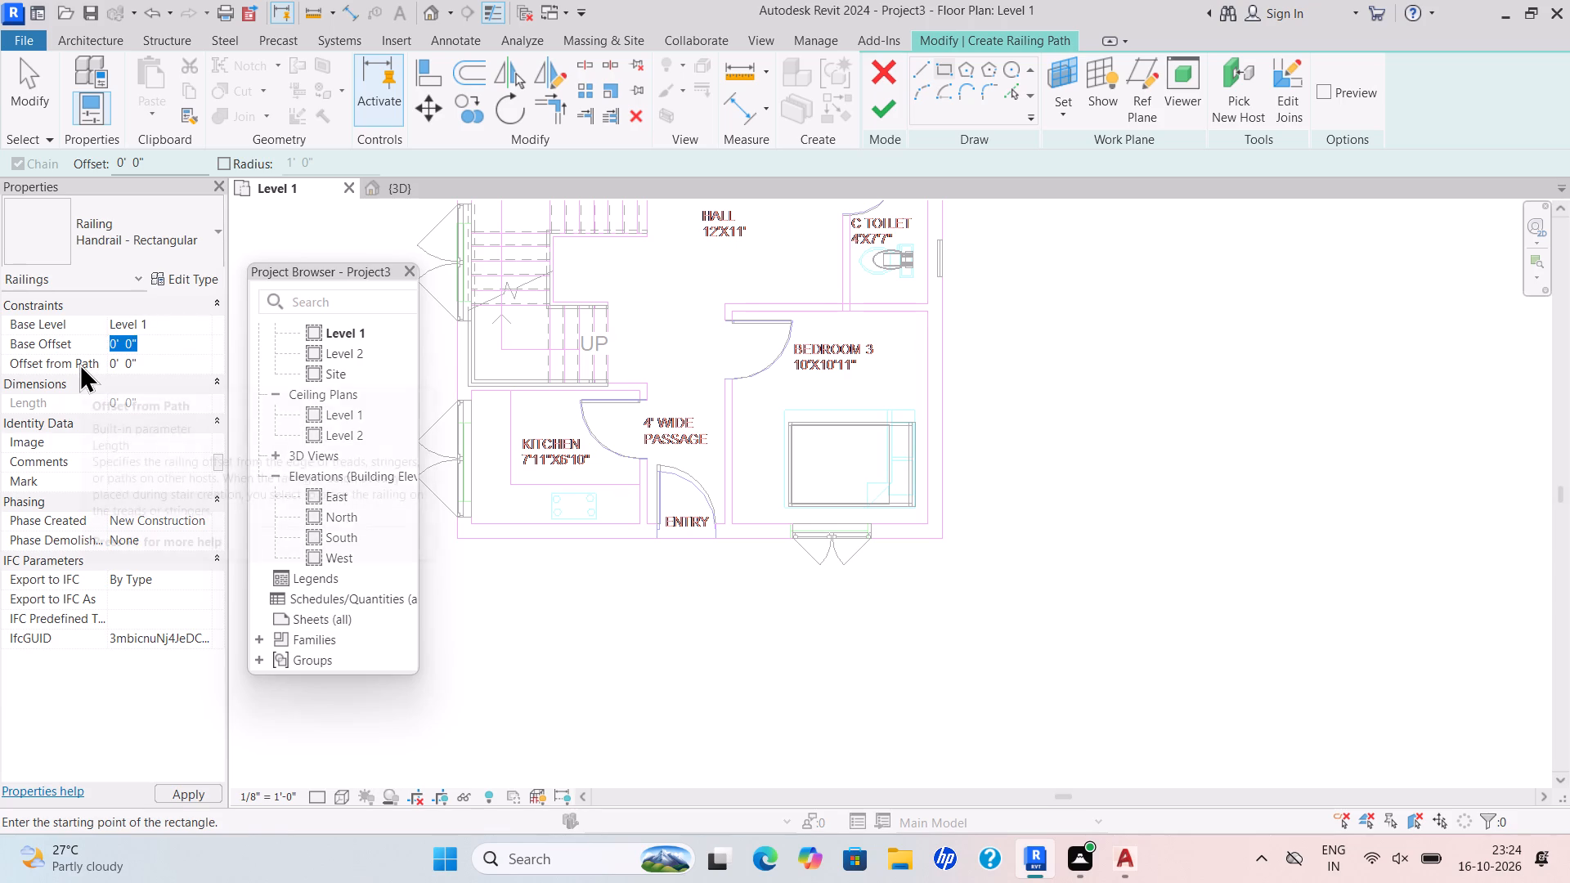
{"action": "key", "text": "BackSpace"}
{"action": "key", "text": "6"}
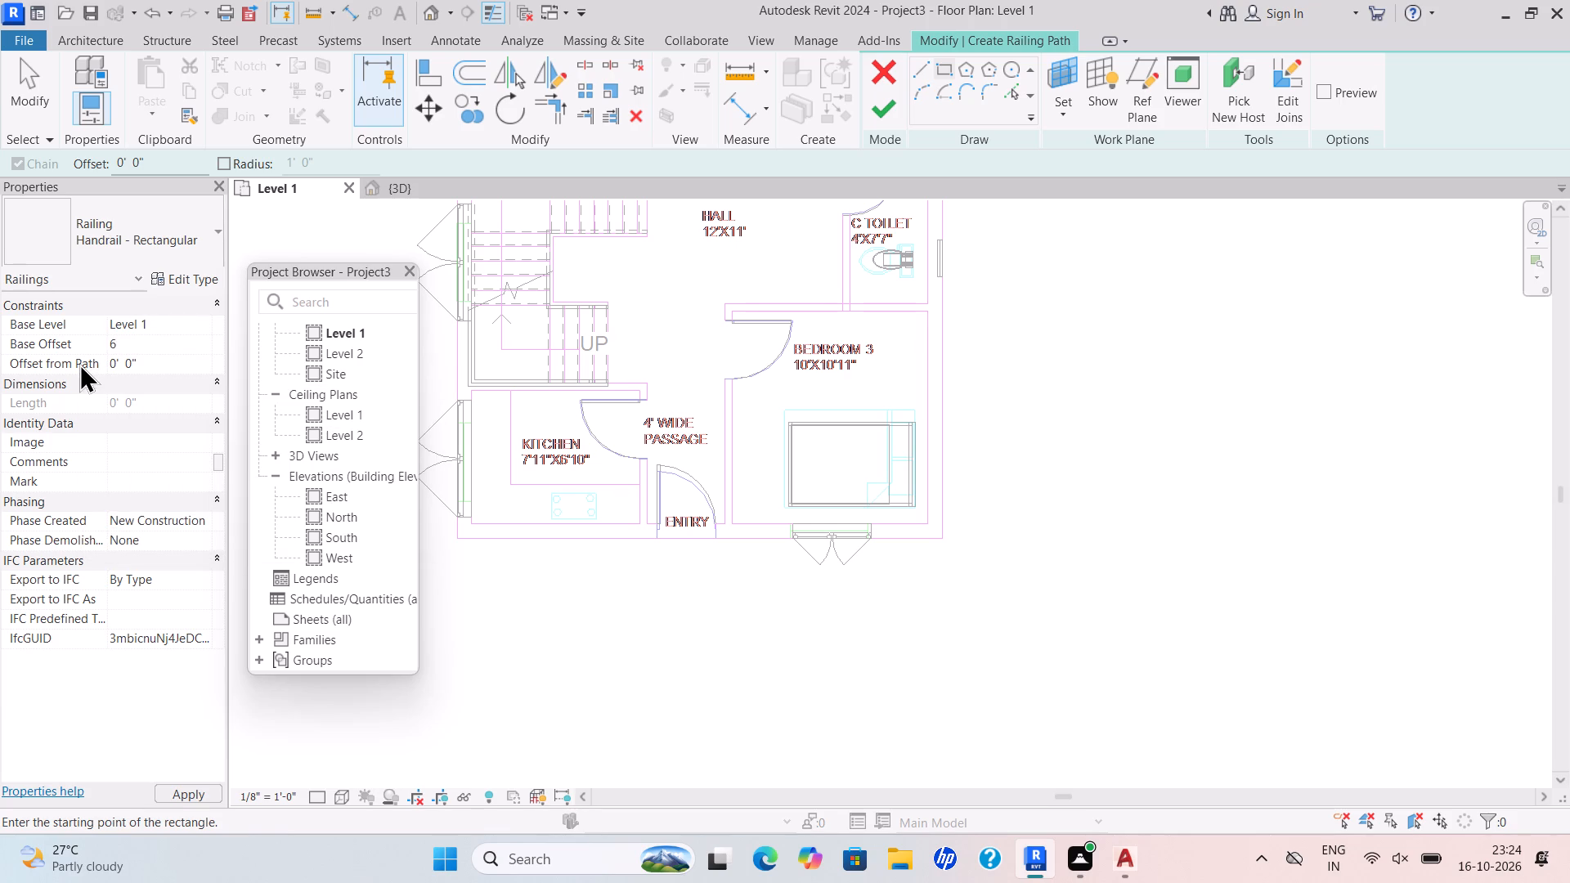
{"action": "key", "text": "shift+Return"}
{"action": "key", "text": "shift+Return"}
{"action": "key", "text": "shift+quotedbl"}
{"action": "key", "text": "Return"}
Set the railing sketch offset to 3' and the railing's base level to Level 2.
{"action": "scroll", "coordinate": [79, 363], "scroll_direction": "up", "scroll_amount": 1}
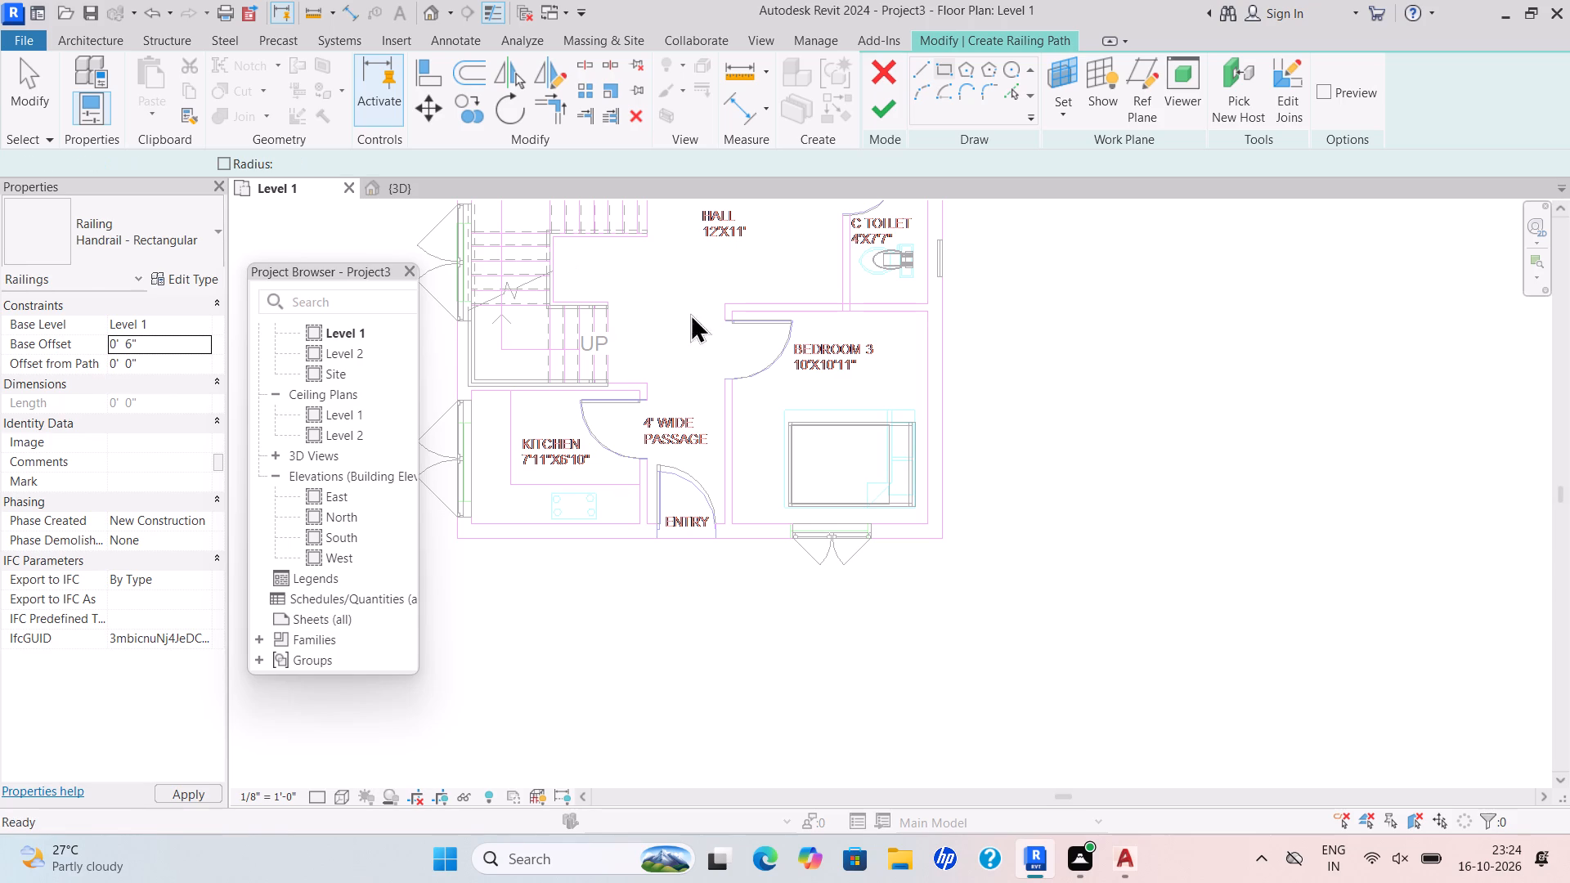
{"action": "middle_click_drag", "start_coordinate": [814, 353], "coordinate": [840, 431]}
{"action": "scroll", "coordinate": [839, 430], "scroll_direction": "down", "scroll_amount": 1}
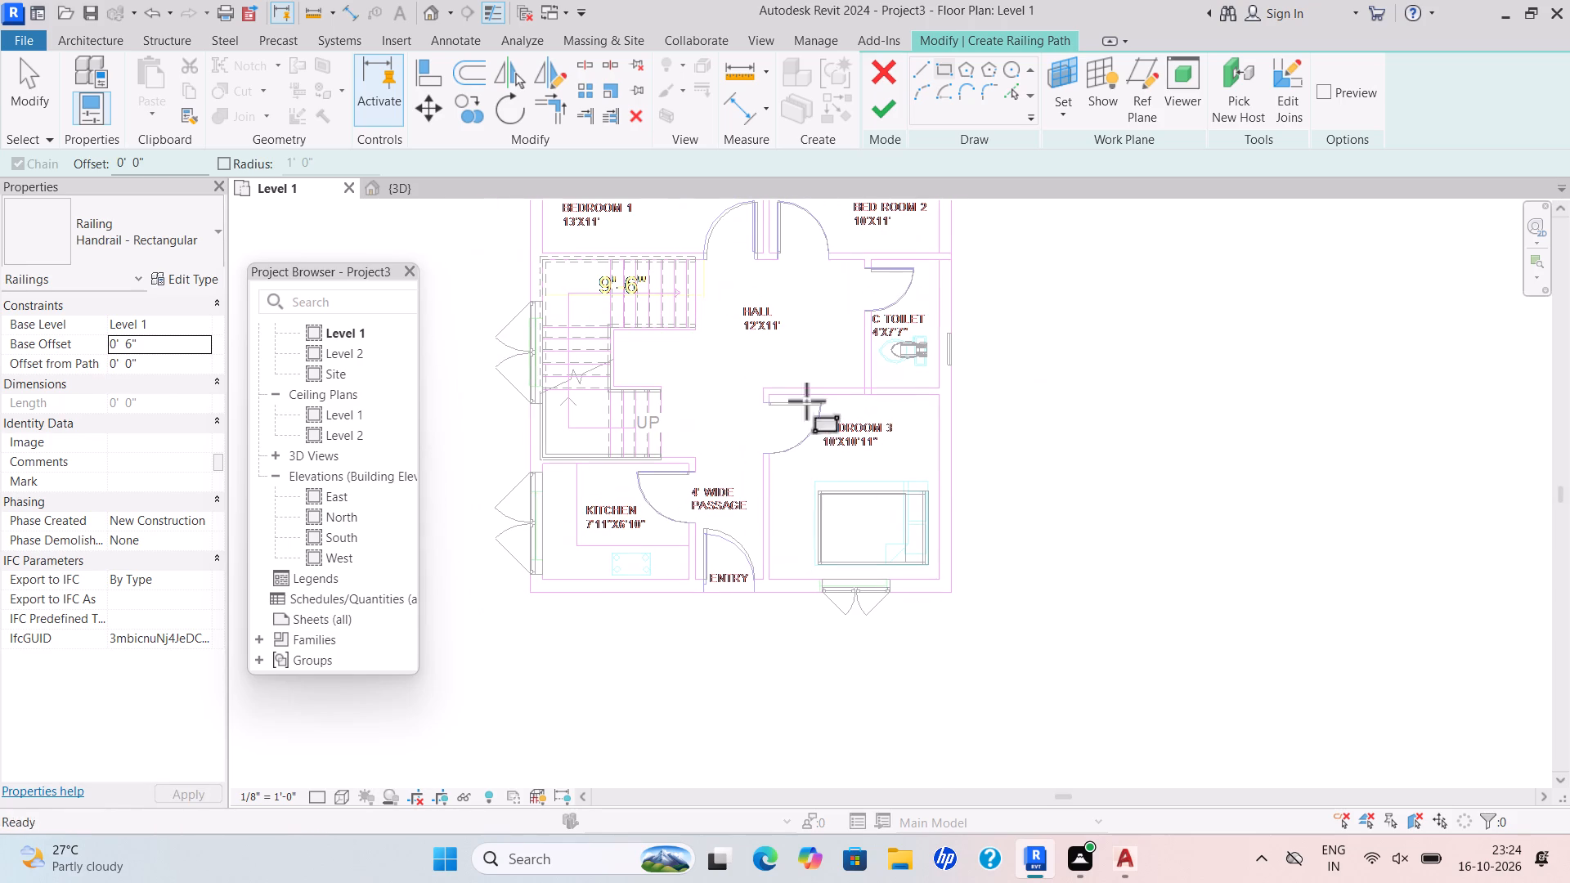
{"action": "left_click_drag", "start_coordinate": [164, 157], "coordinate": [71, 177]}
{"action": "key", "text": "BackSpace"}
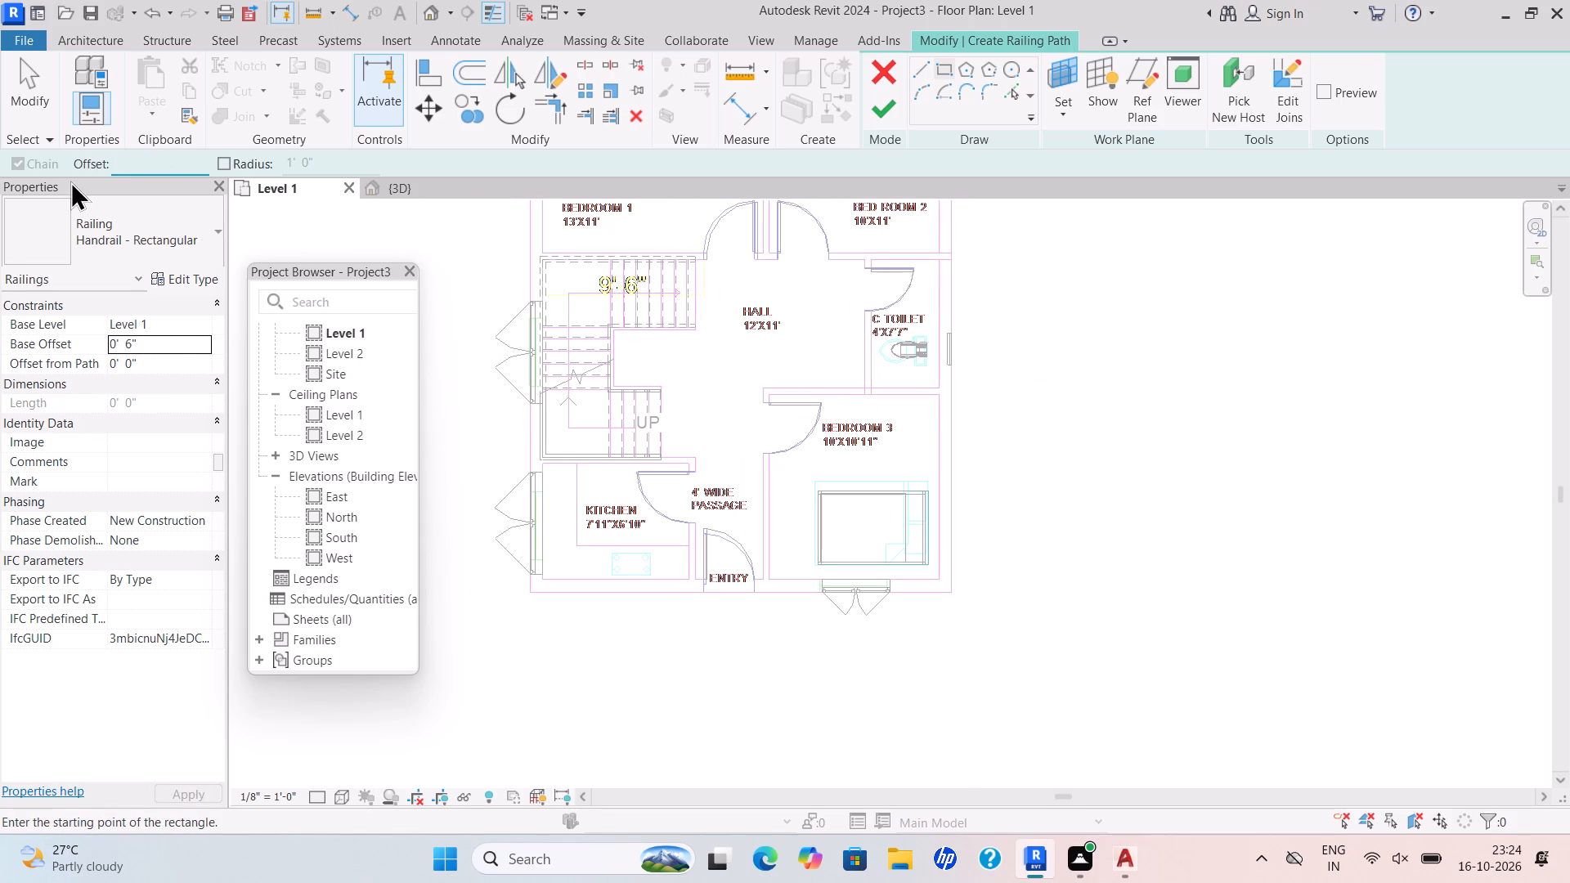
{"action": "type", "text": "3'"}
{"action": "key", "text": "Return"}
{"action": "left_click", "coordinate": [202, 320]}
{"action": "left_click", "coordinate": [184, 375]}
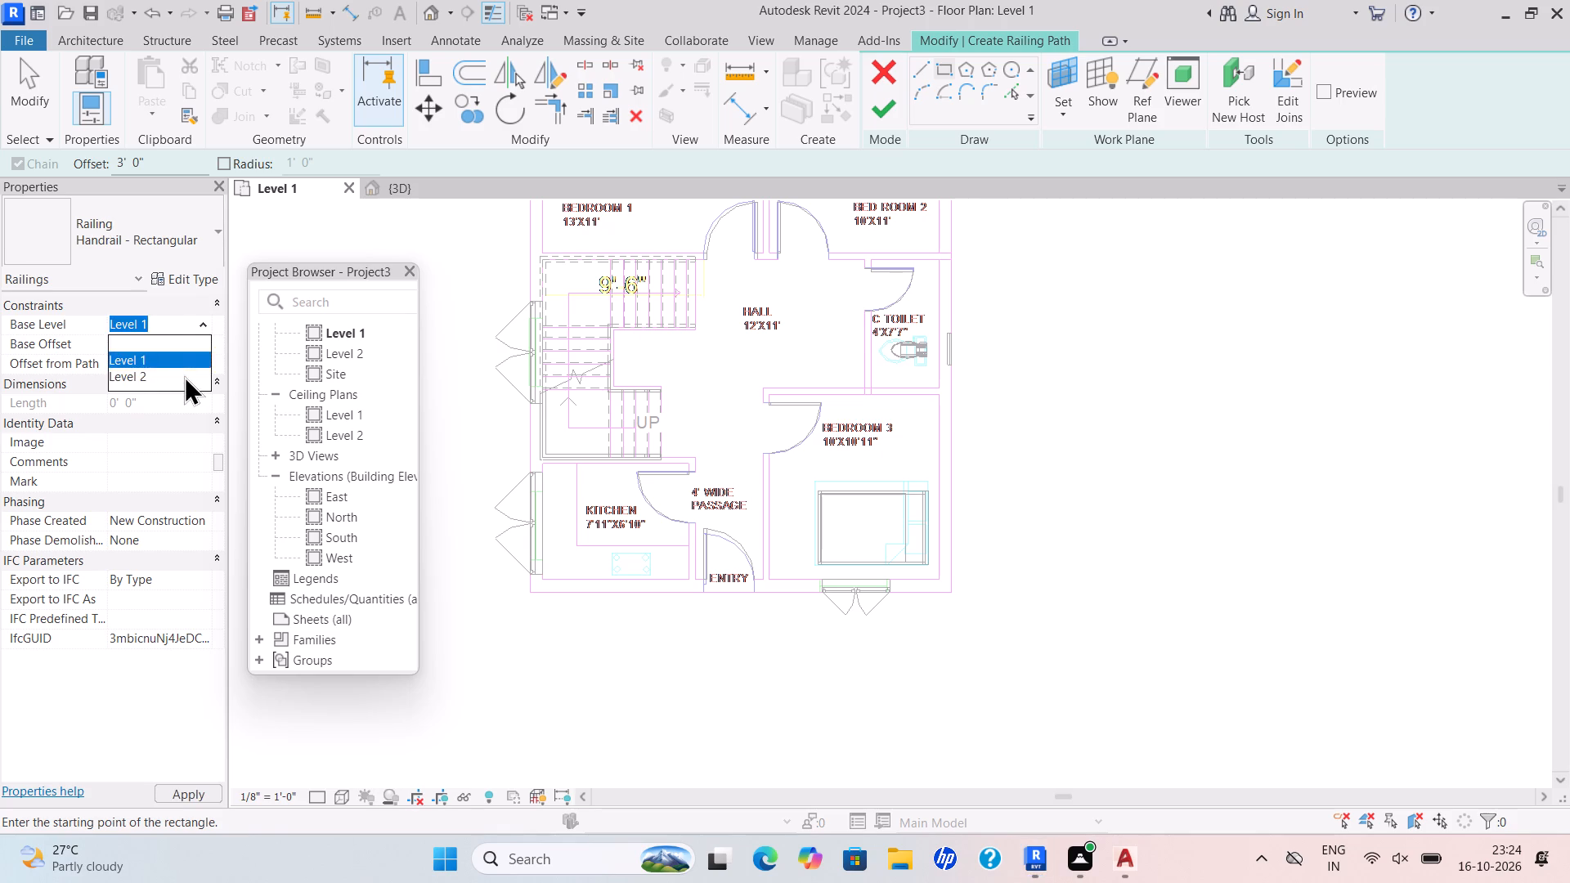
Draw the rectangular railing path offset outside the house's exterior wall corners and finish the railing.
{"action": "scroll", "coordinate": [614, 333], "scroll_direction": "down", "scroll_amount": 4}
{"action": "middle_click_drag", "start_coordinate": [625, 354], "coordinate": [669, 457]}
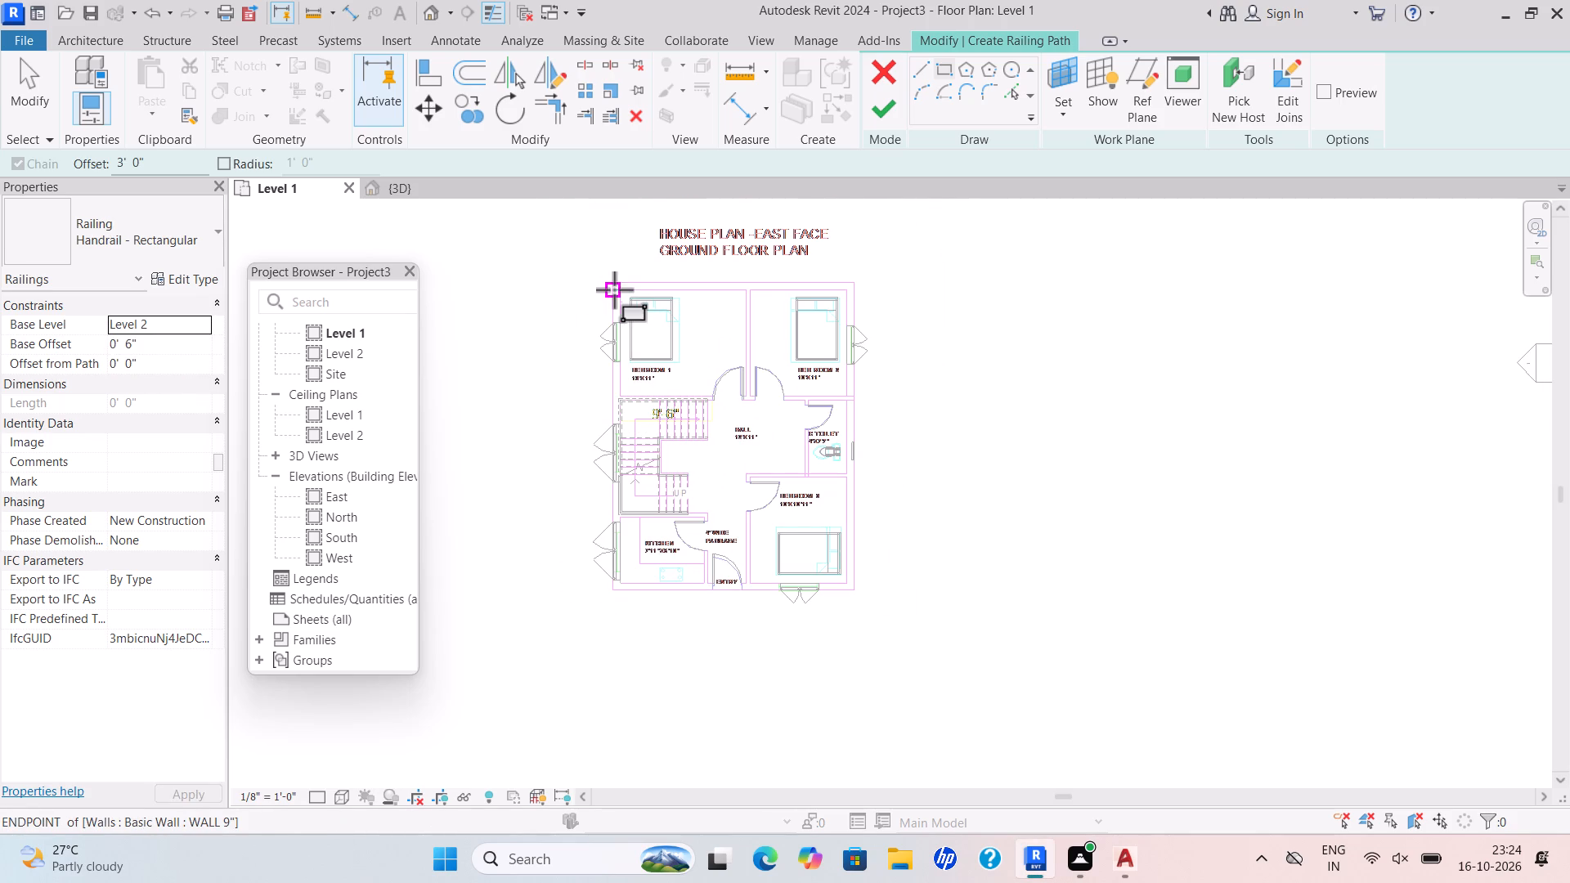
{"action": "scroll", "coordinate": [614, 289], "scroll_direction": "up", "scroll_amount": 3}
{"action": "left_click", "coordinate": [614, 277]}
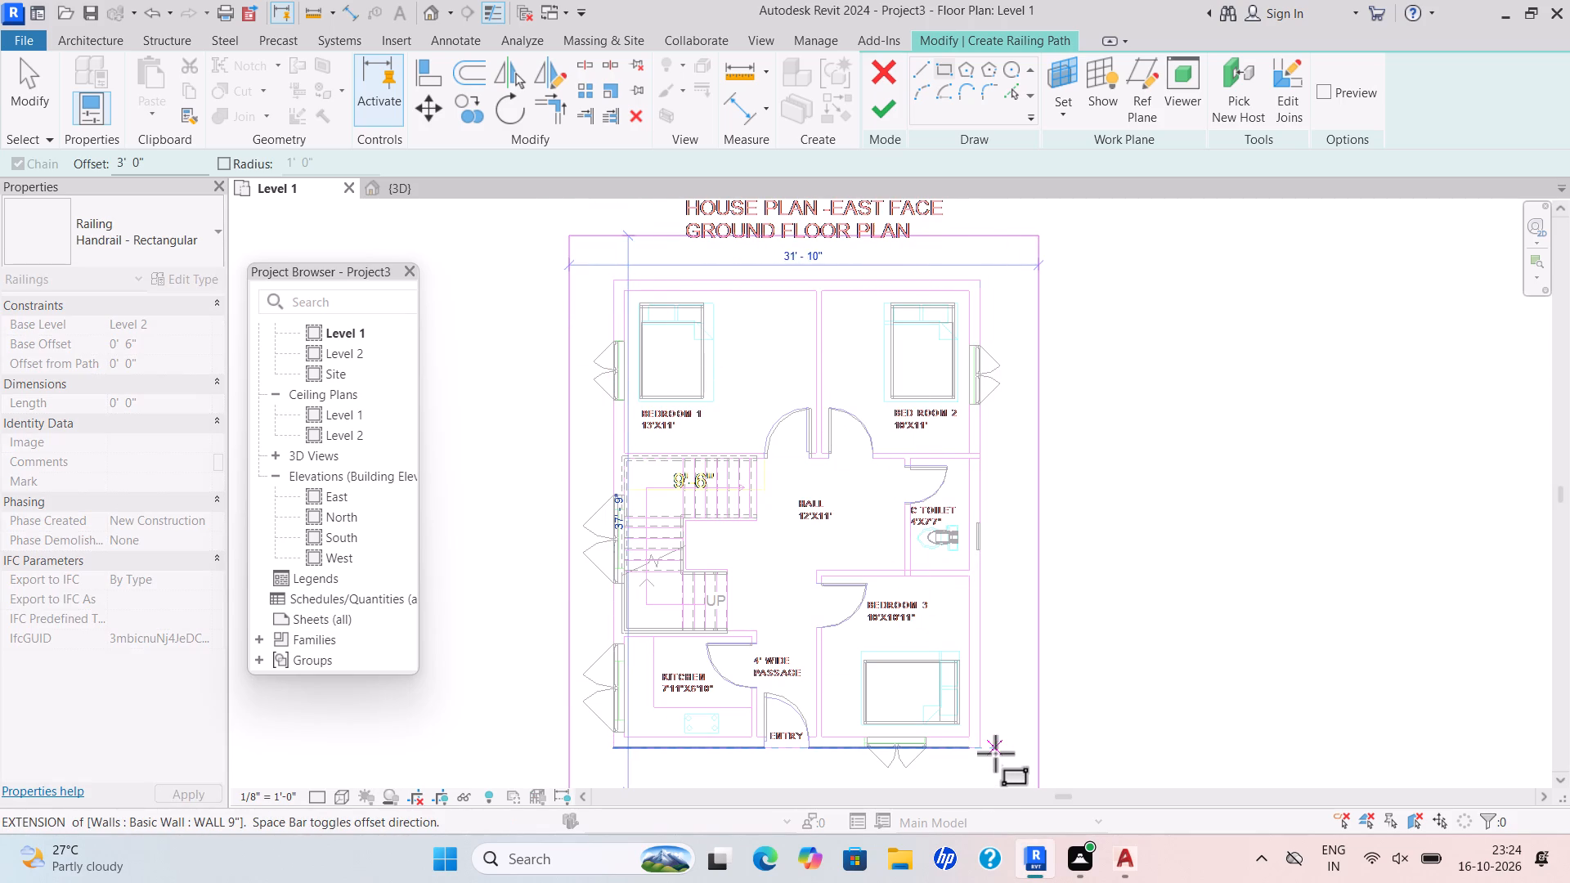
{"action": "left_click", "coordinate": [983, 751]}
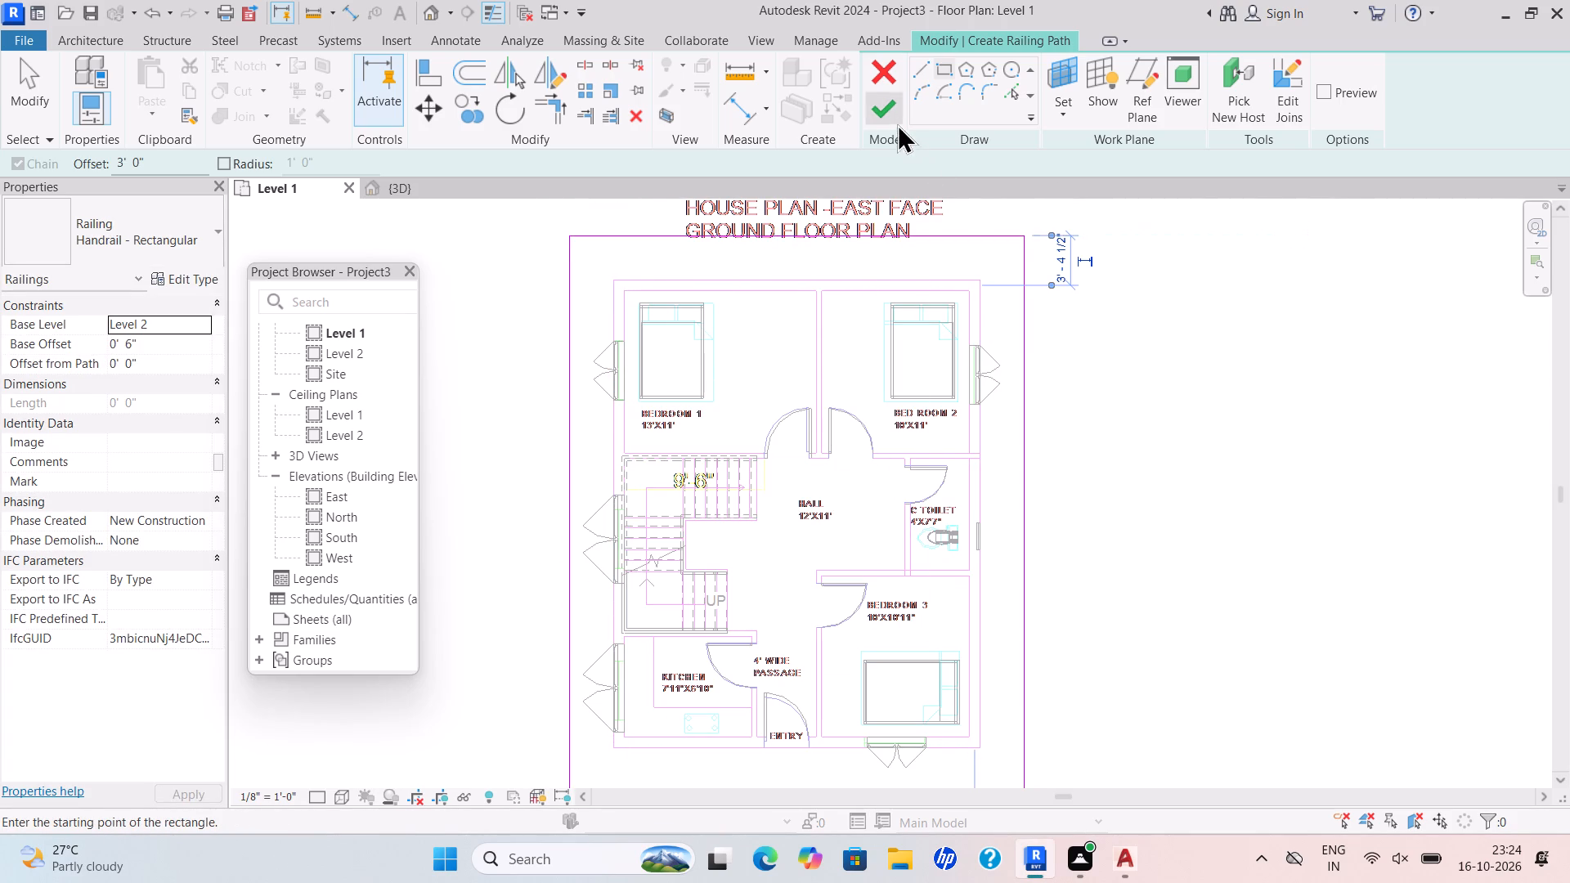
{"action": "left_click_drag", "start_coordinate": [890, 112], "coordinate": [894, 123]}
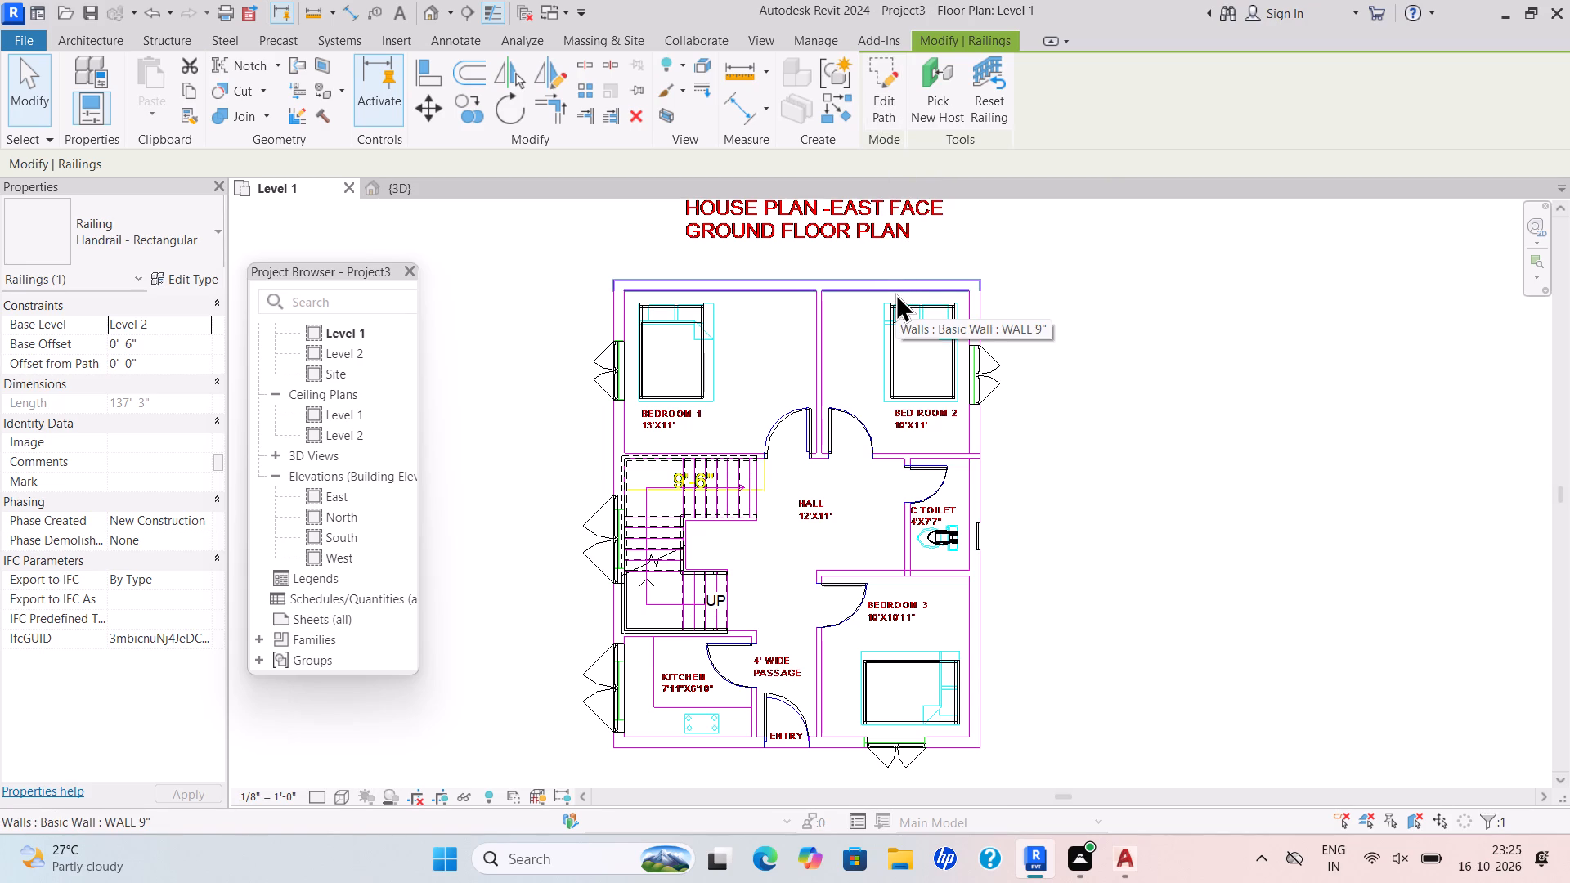
Examine the railing and the roof edge from several sides of the house in 3D.
{"action": "left_click", "coordinate": [419, 184]}
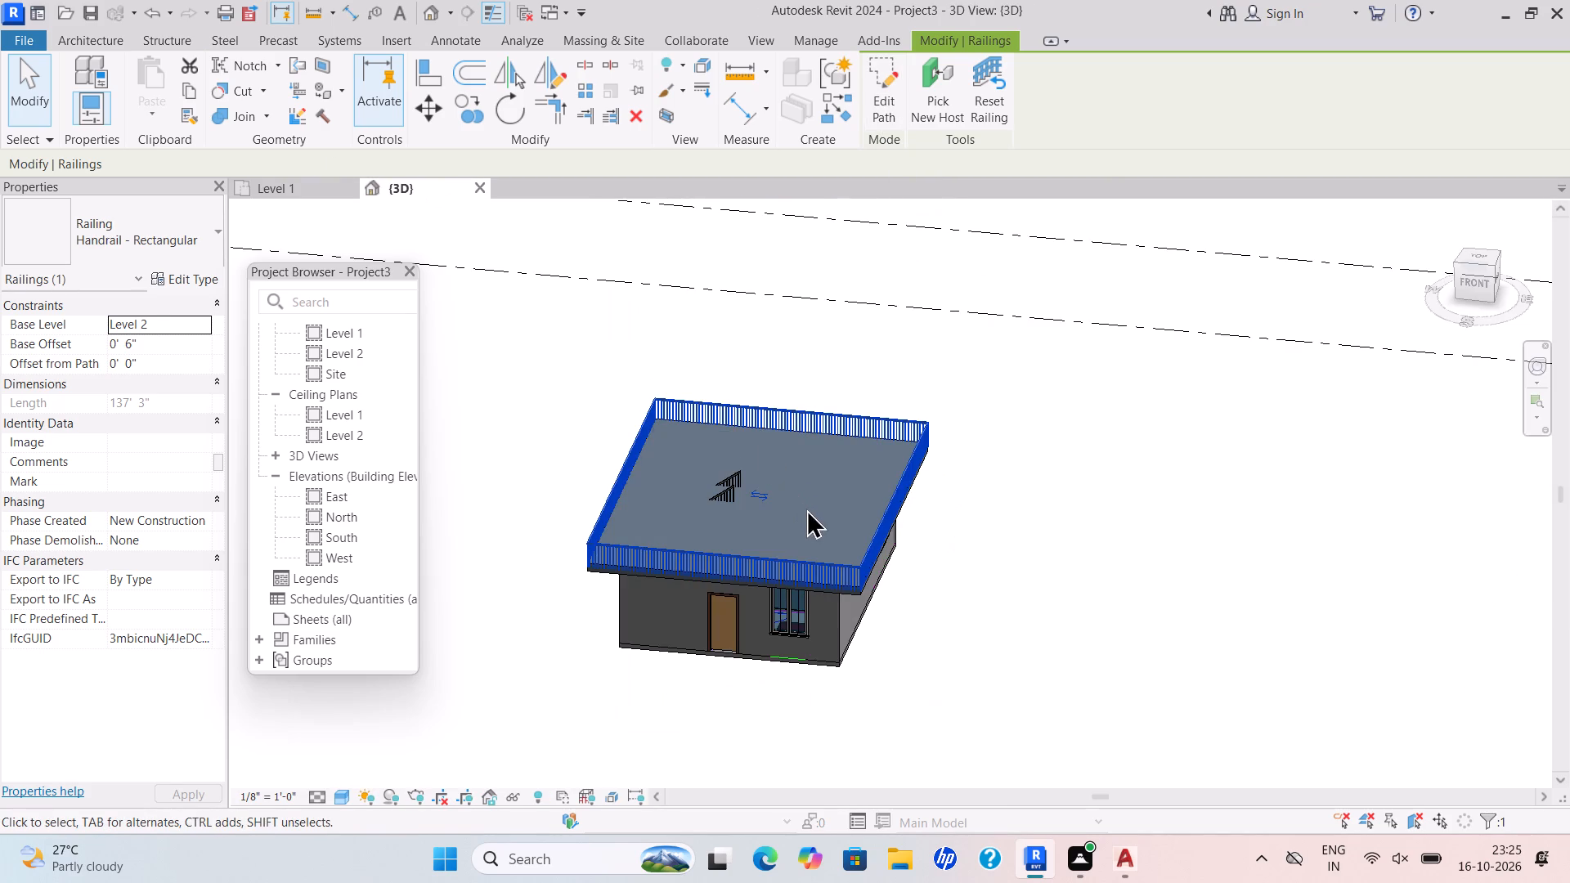
{"action": "left_click", "coordinate": [814, 524]}
{"action": "scroll", "coordinate": [829, 551], "scroll_direction": "up", "scroll_amount": 4}
{"action": "middle_click_drag", "start_coordinate": [825, 553], "coordinate": [886, 459], "text": "shift"}
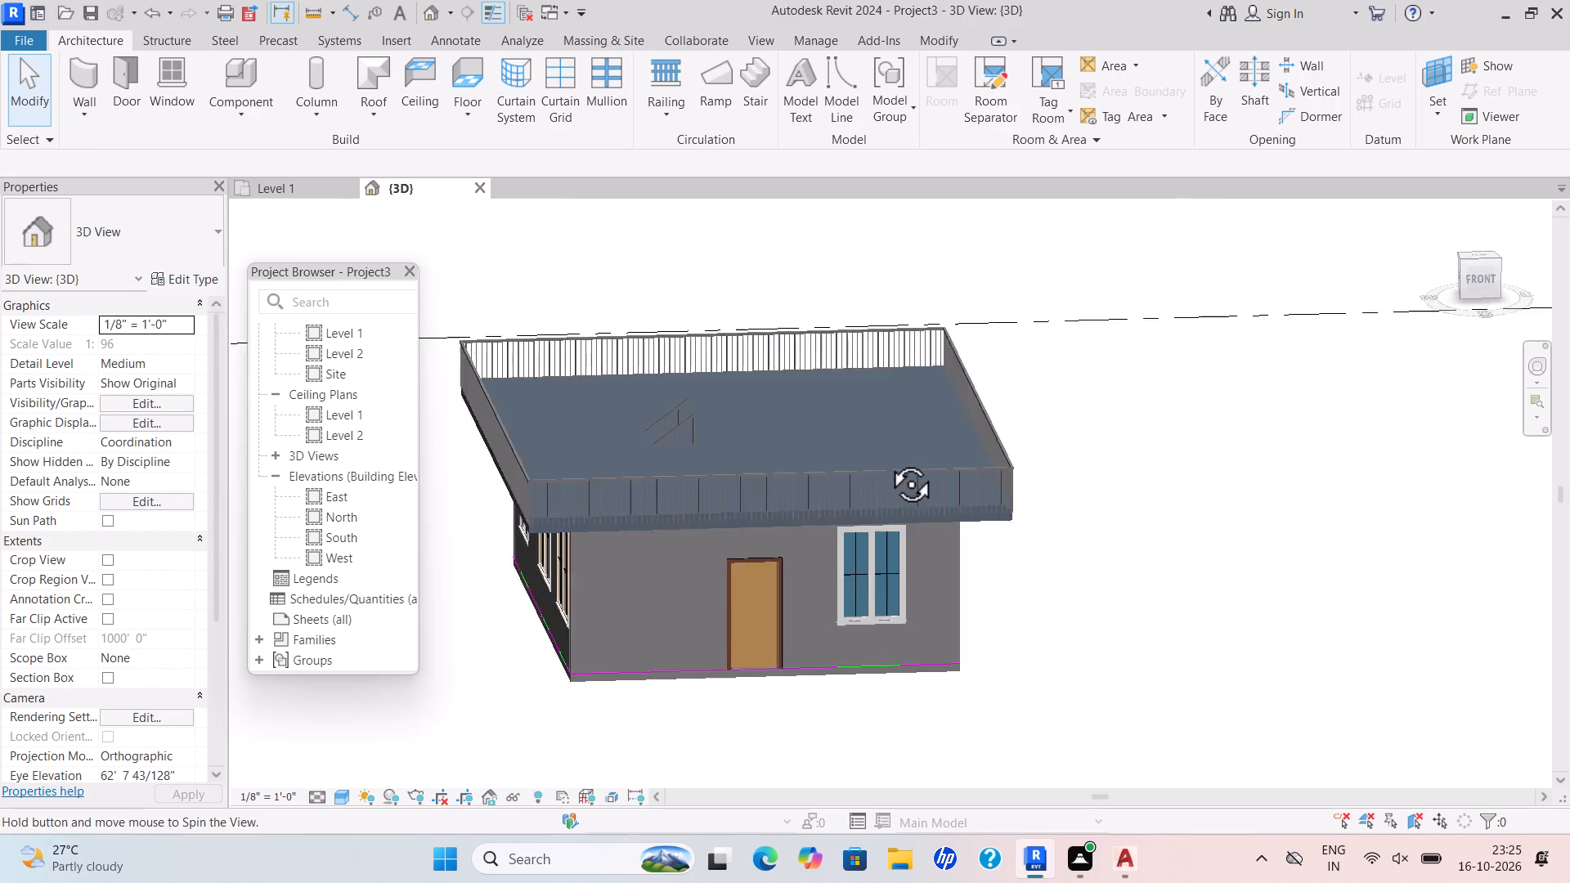
{"action": "middle_click_drag", "start_coordinate": [886, 459], "coordinate": [887, 456], "text": "shift"}
{"action": "scroll", "coordinate": [887, 456], "scroll_direction": "up", "scroll_amount": 1, "text": "shift"}
{"action": "scroll", "coordinate": [817, 541], "scroll_direction": "up", "scroll_amount": 1}
{"action": "middle_click_drag", "start_coordinate": [814, 542], "coordinate": [915, 493], "text": "shift"}
{"action": "scroll", "coordinate": [770, 509], "scroll_direction": "up", "scroll_amount": 1}
{"action": "middle_click_drag", "start_coordinate": [766, 509], "coordinate": [880, 506]}
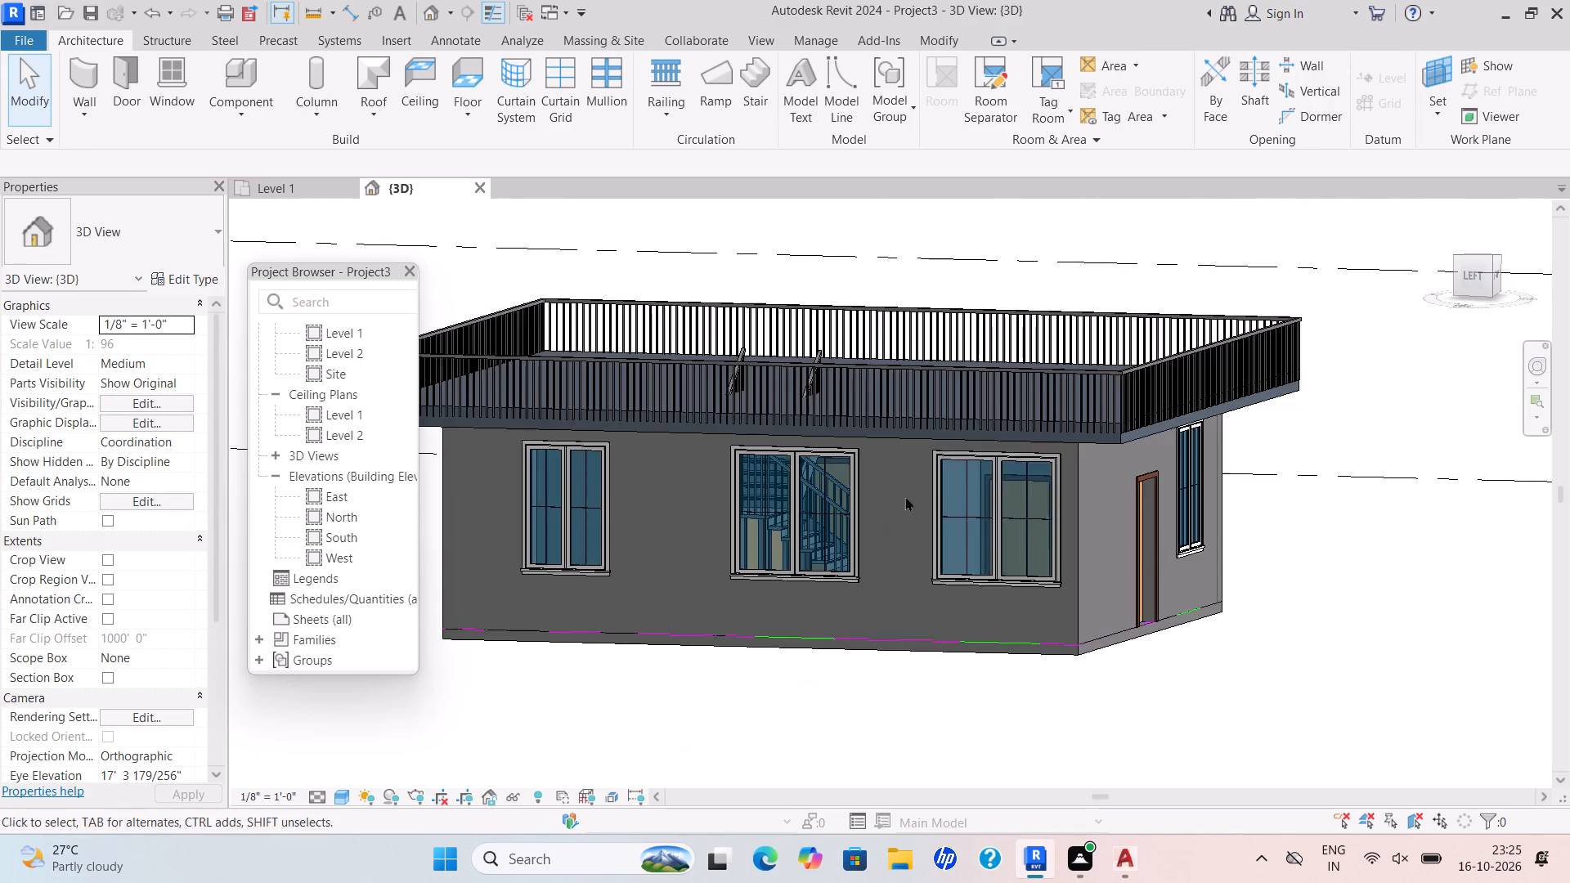
{"action": "middle_click_drag", "start_coordinate": [1022, 473], "coordinate": [884, 513], "text": "shift"}
{"action": "middle_click_drag", "start_coordinate": [935, 495], "coordinate": [717, 546], "text": "shift"}
{"action": "scroll", "coordinate": [744, 536], "scroll_direction": "up", "scroll_amount": 3}
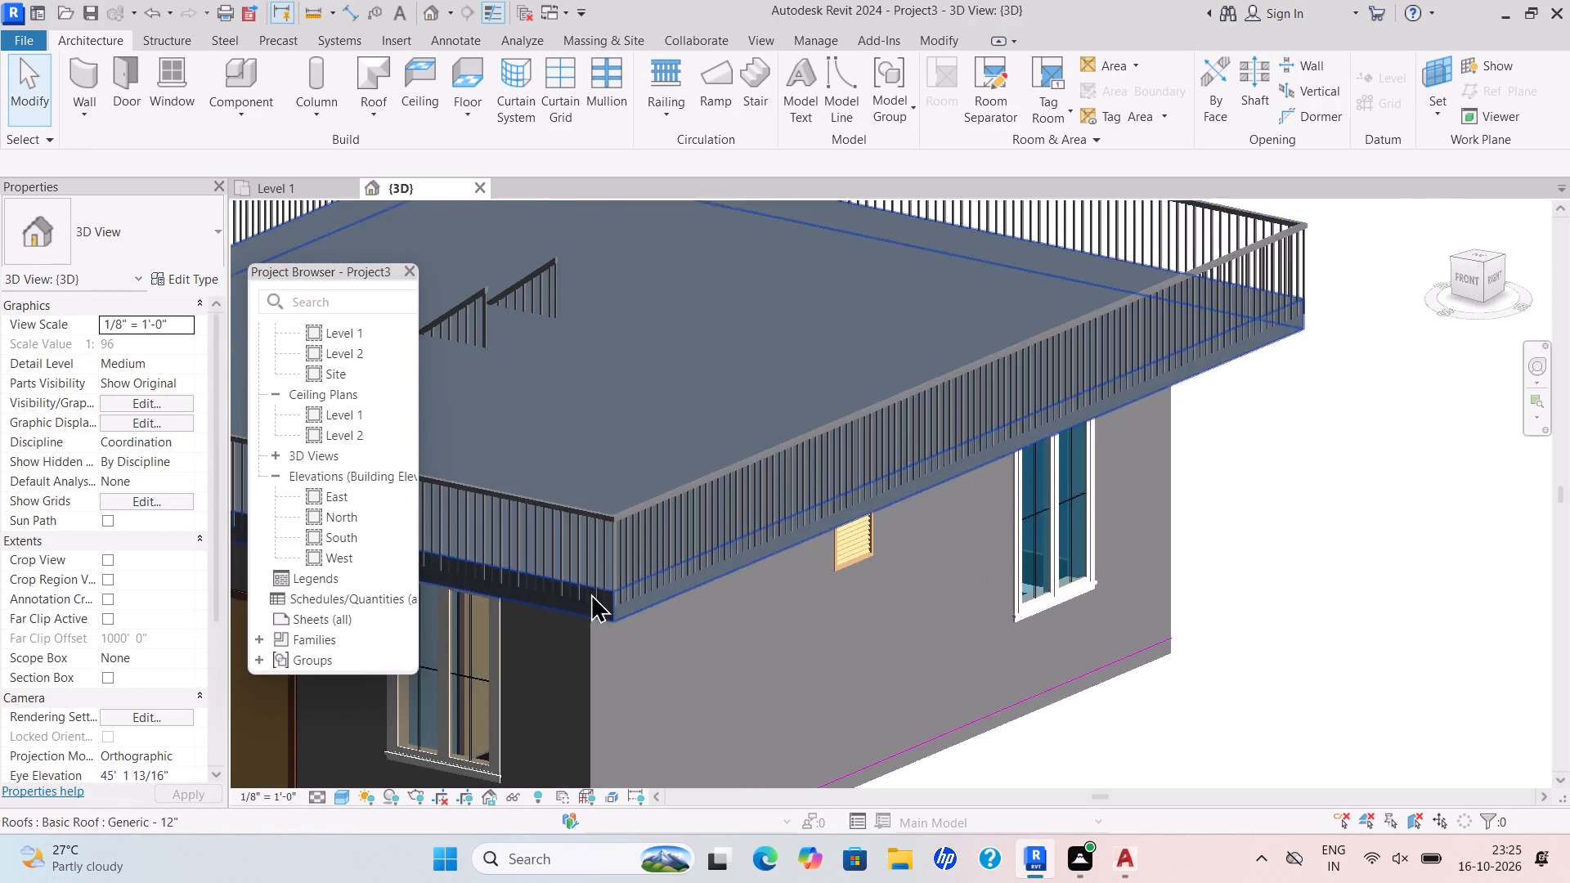
{"action": "scroll", "coordinate": [590, 594], "scroll_direction": "up", "scroll_amount": 1}
{"action": "middle_click_drag", "start_coordinate": [586, 595], "coordinate": [748, 584], "text": "shift"}
{"action": "scroll", "coordinate": [745, 574], "scroll_direction": "down", "scroll_amount": 2}
{"action": "middle_click", "coordinate": [746, 582]}
{"action": "scroll", "coordinate": [742, 588], "scroll_direction": "up", "scroll_amount": 1, "text": "shift"}
{"action": "middle_click_drag", "start_coordinate": [743, 600], "coordinate": [747, 629], "text": "shift"}
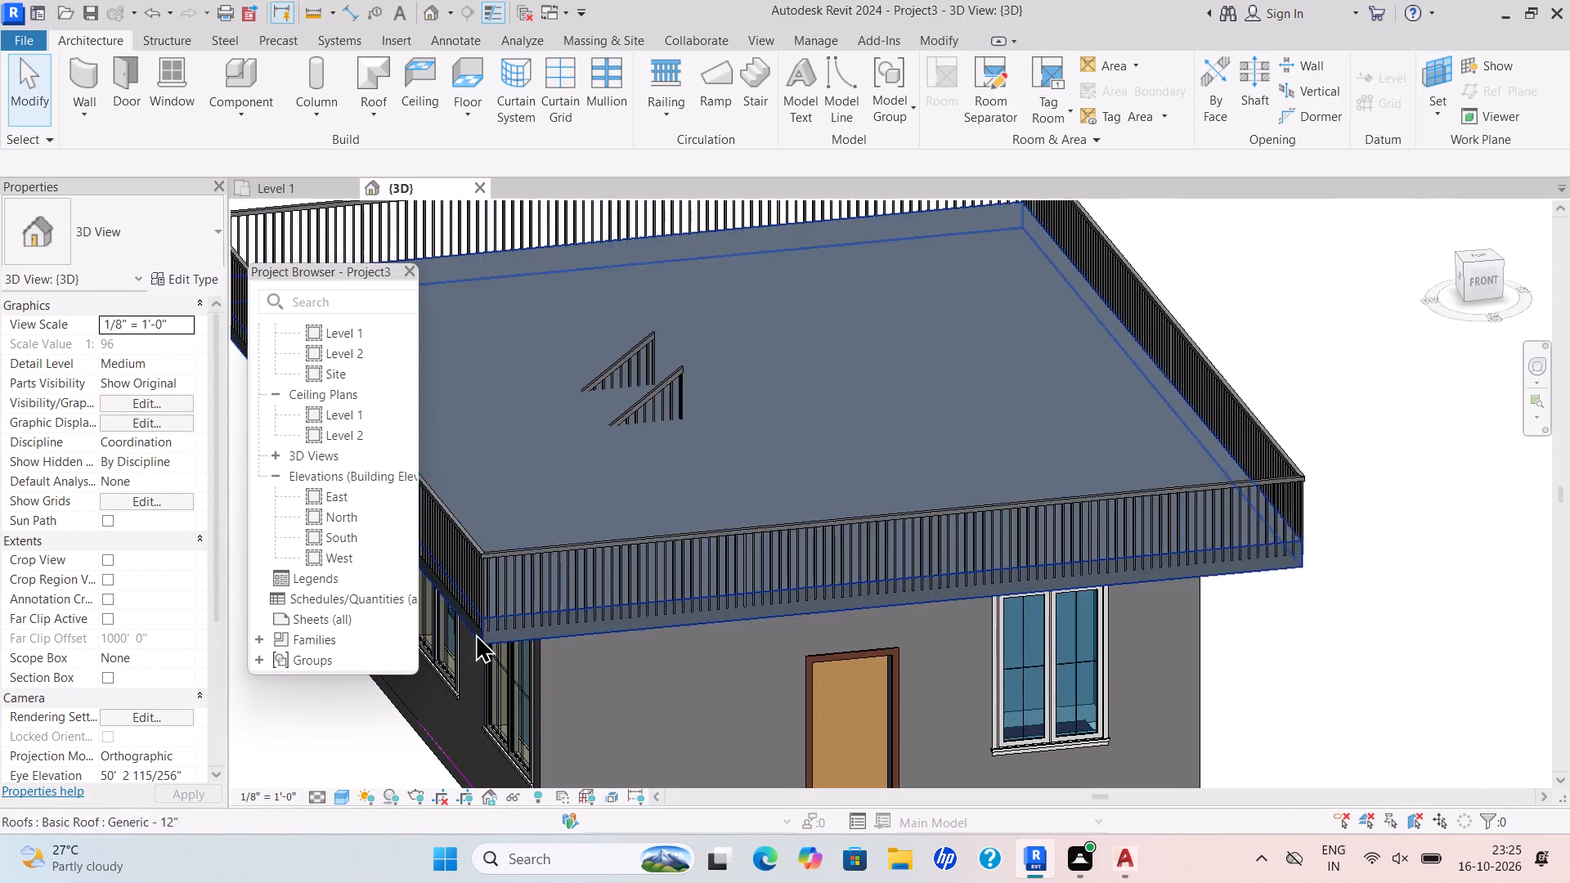
Set the Structure layer thickness of the roof's Generic - 12" type to 6" and apply the type.
{"action": "scroll", "coordinate": [469, 636], "scroll_direction": "up", "scroll_amount": 3}
{"action": "left_click", "coordinate": [500, 630]}
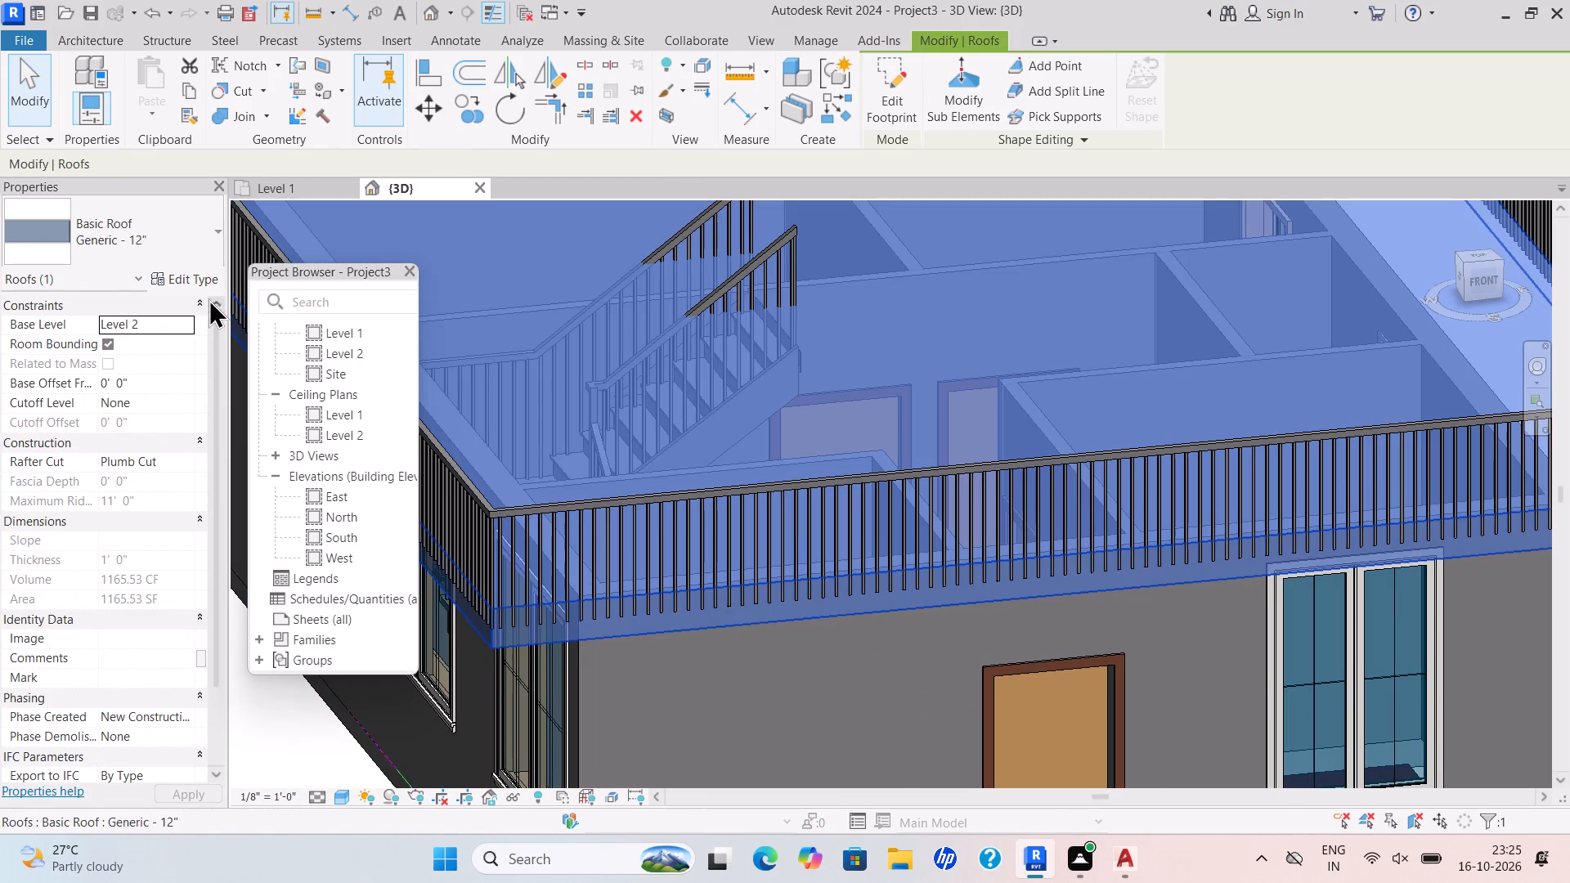
{"action": "left_click", "coordinate": [187, 279]}
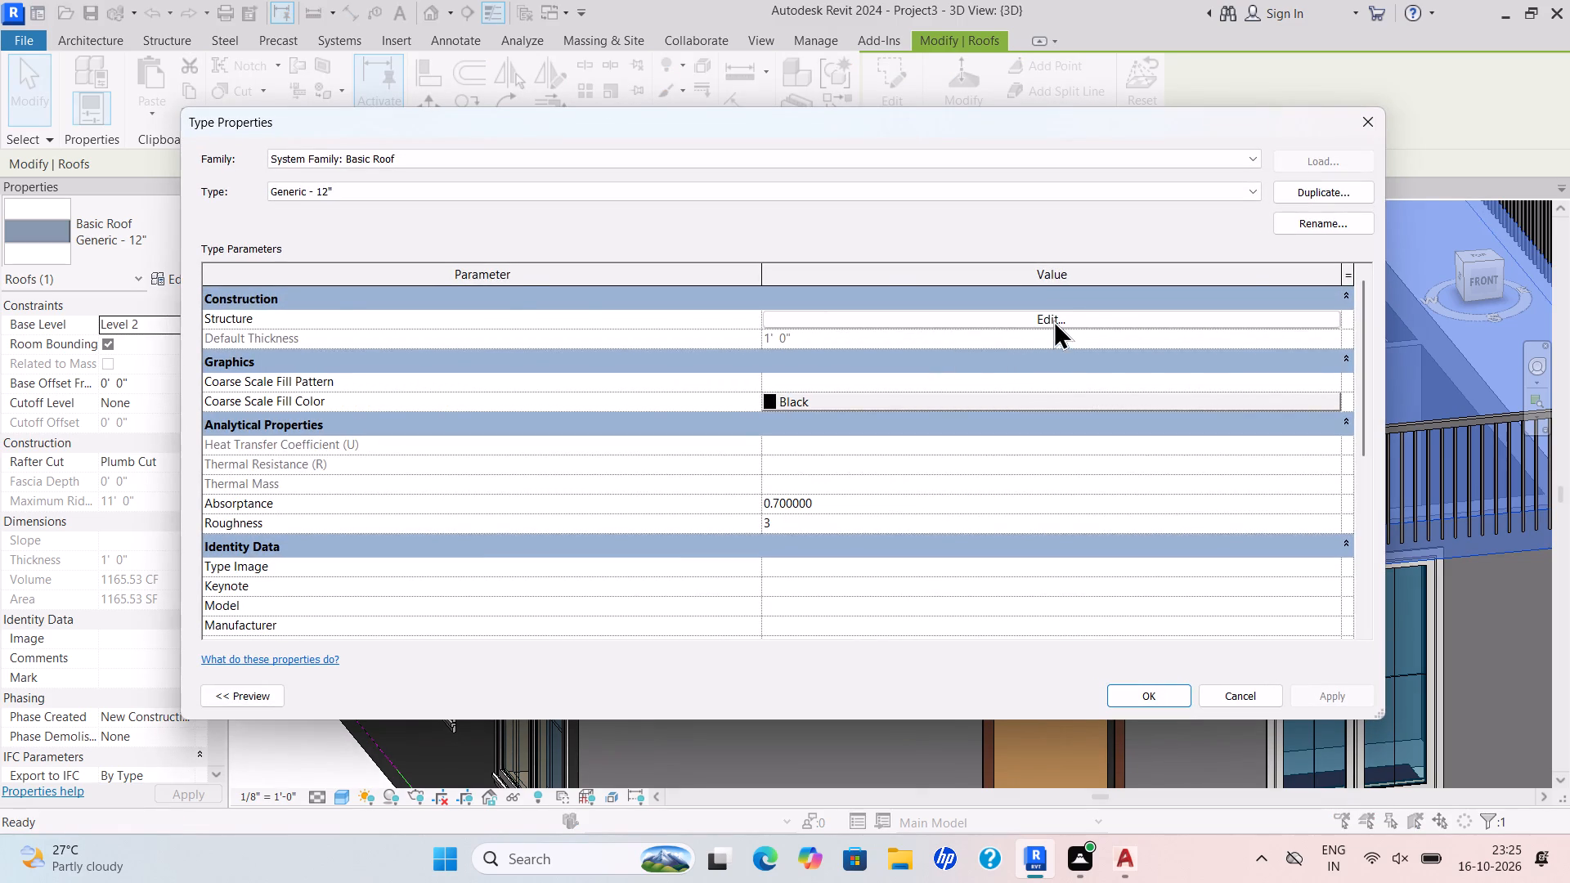
{"action": "left_click", "coordinate": [1055, 319]}
{"action": "left_click_drag", "start_coordinate": [839, 318], "coordinate": [732, 347]}
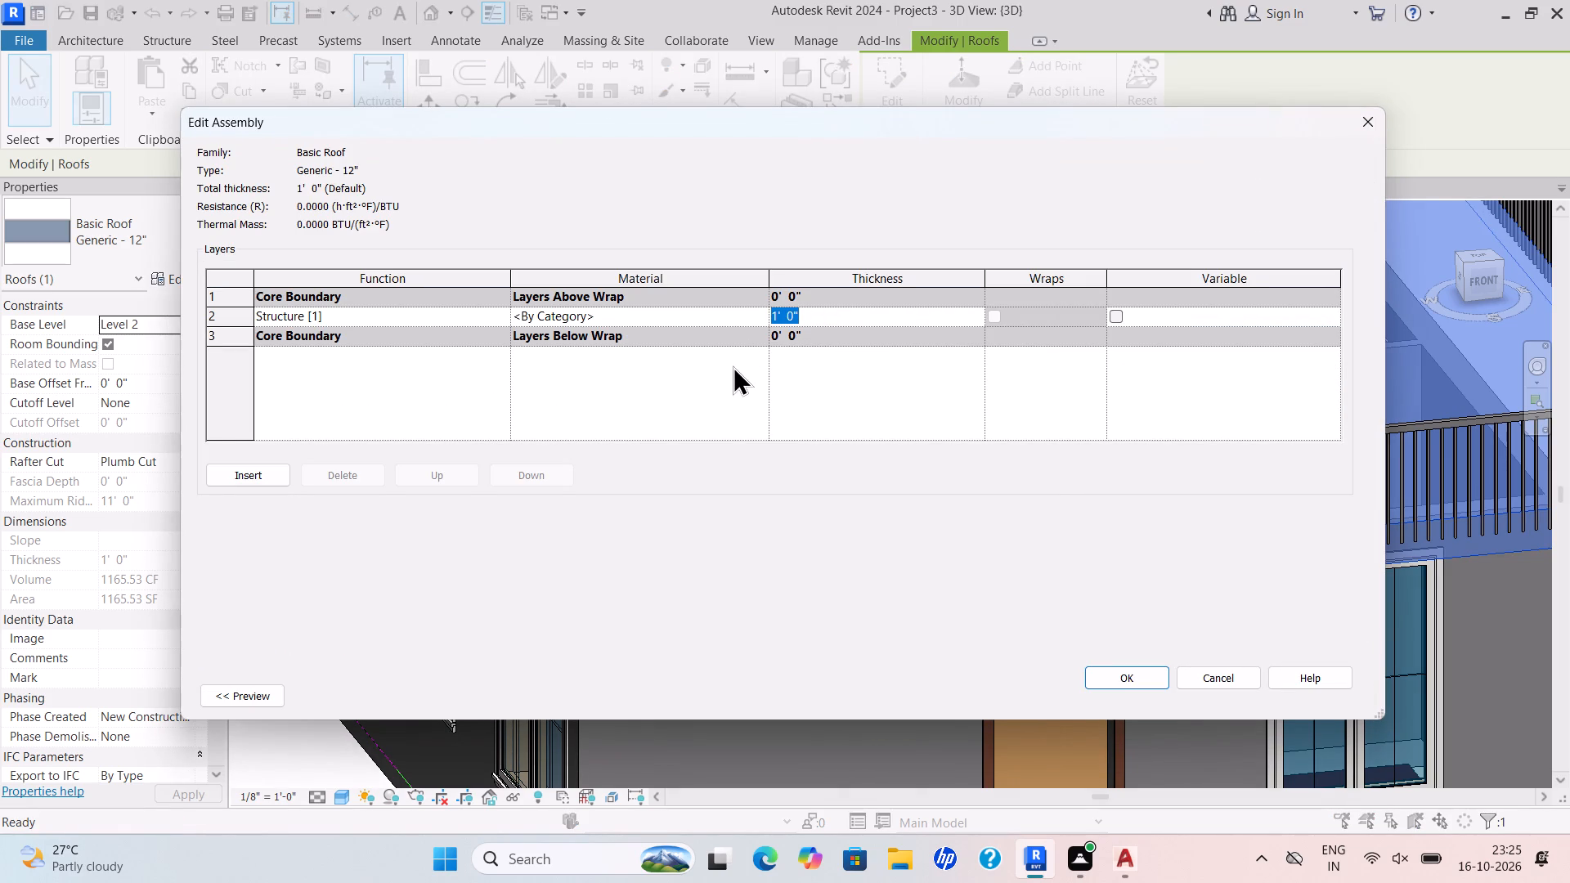
{"action": "key", "text": "BackSpace"}
{"action": "type", "text": "6\""}
{"action": "key", "text": "Return"}
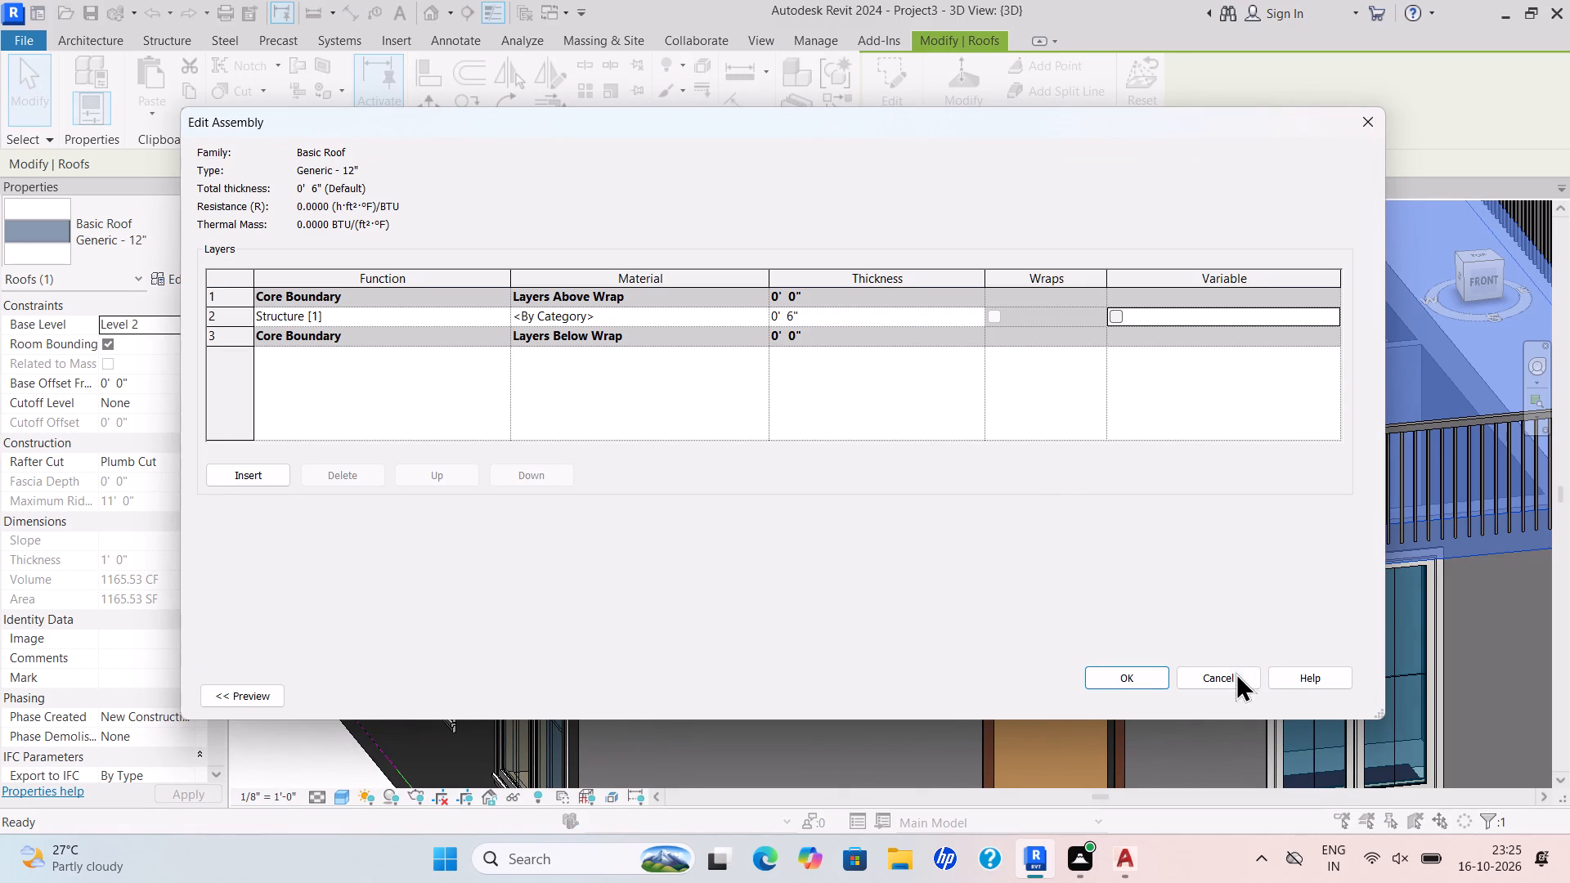
{"action": "left_click", "coordinate": [1133, 669]}
{"action": "left_click", "coordinate": [1315, 686]}
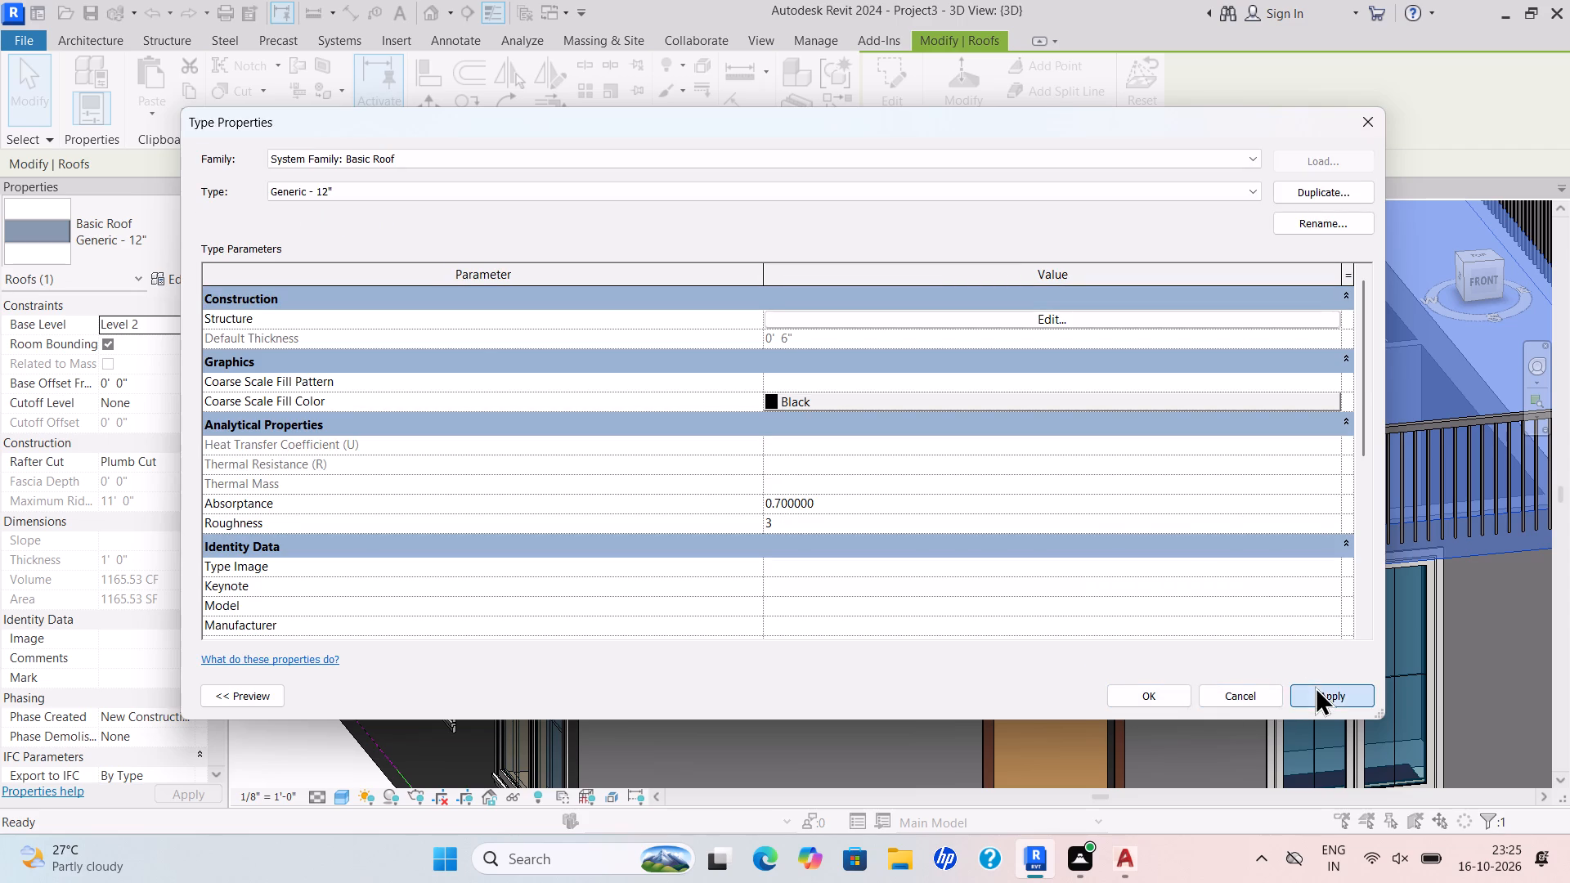
{"action": "left_click", "coordinate": [1155, 698]}
Deselect the roof and examine the whole house with its roof and railing in 3D.
{"action": "scroll", "coordinate": [751, 415], "scroll_direction": "down", "scroll_amount": 4}
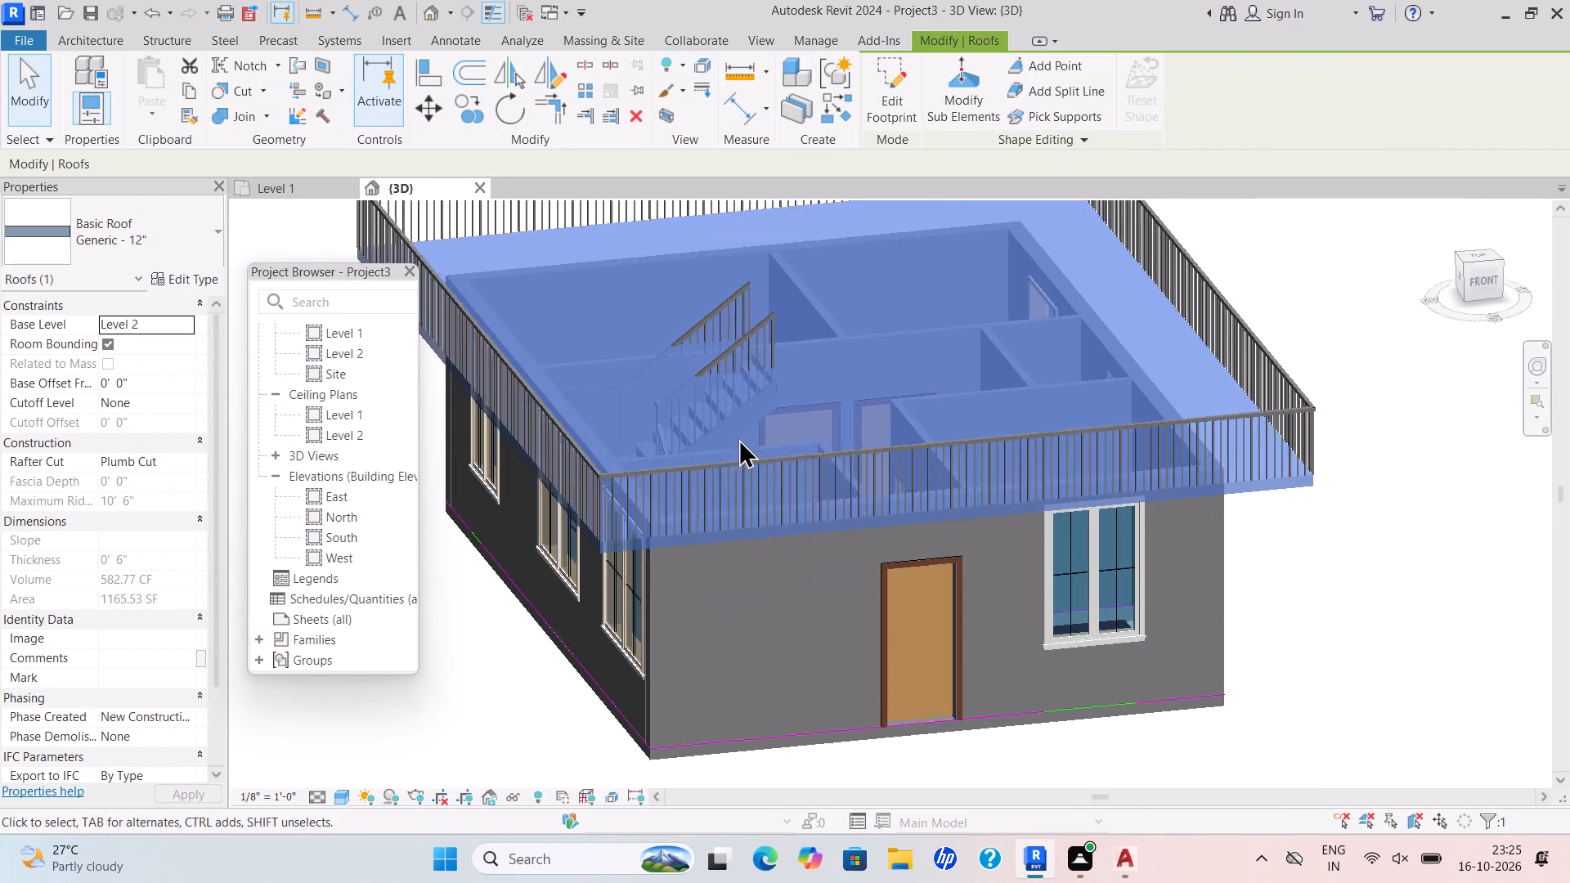
{"action": "key", "text": "Escape"}
{"action": "scroll", "coordinate": [650, 556], "scroll_direction": "down", "scroll_amount": 6}
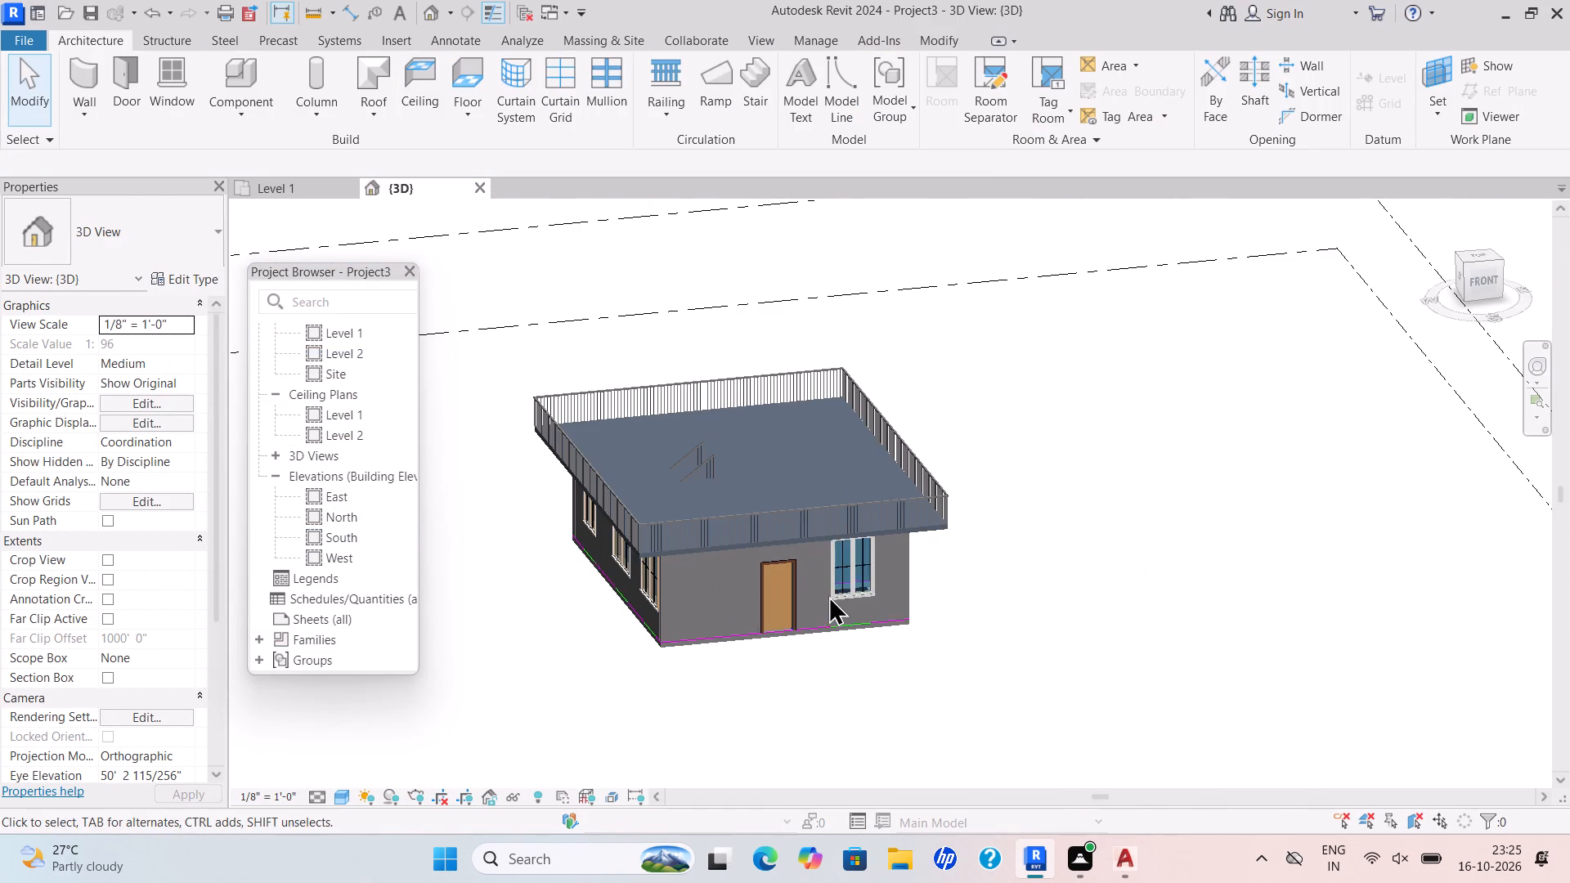
{"action": "scroll", "coordinate": [853, 594], "scroll_direction": "down", "scroll_amount": 1}
{"action": "middle_click_drag", "start_coordinate": [855, 588], "coordinate": [812, 494], "text": "shift"}
{"action": "scroll", "coordinate": [806, 479], "scroll_direction": "up", "scroll_amount": 1, "text": "shift"}
{"action": "scroll", "coordinate": [728, 549], "scroll_direction": "up", "scroll_amount": 3}
{"action": "middle_click_drag", "start_coordinate": [769, 560], "coordinate": [804, 624], "text": "shift"}
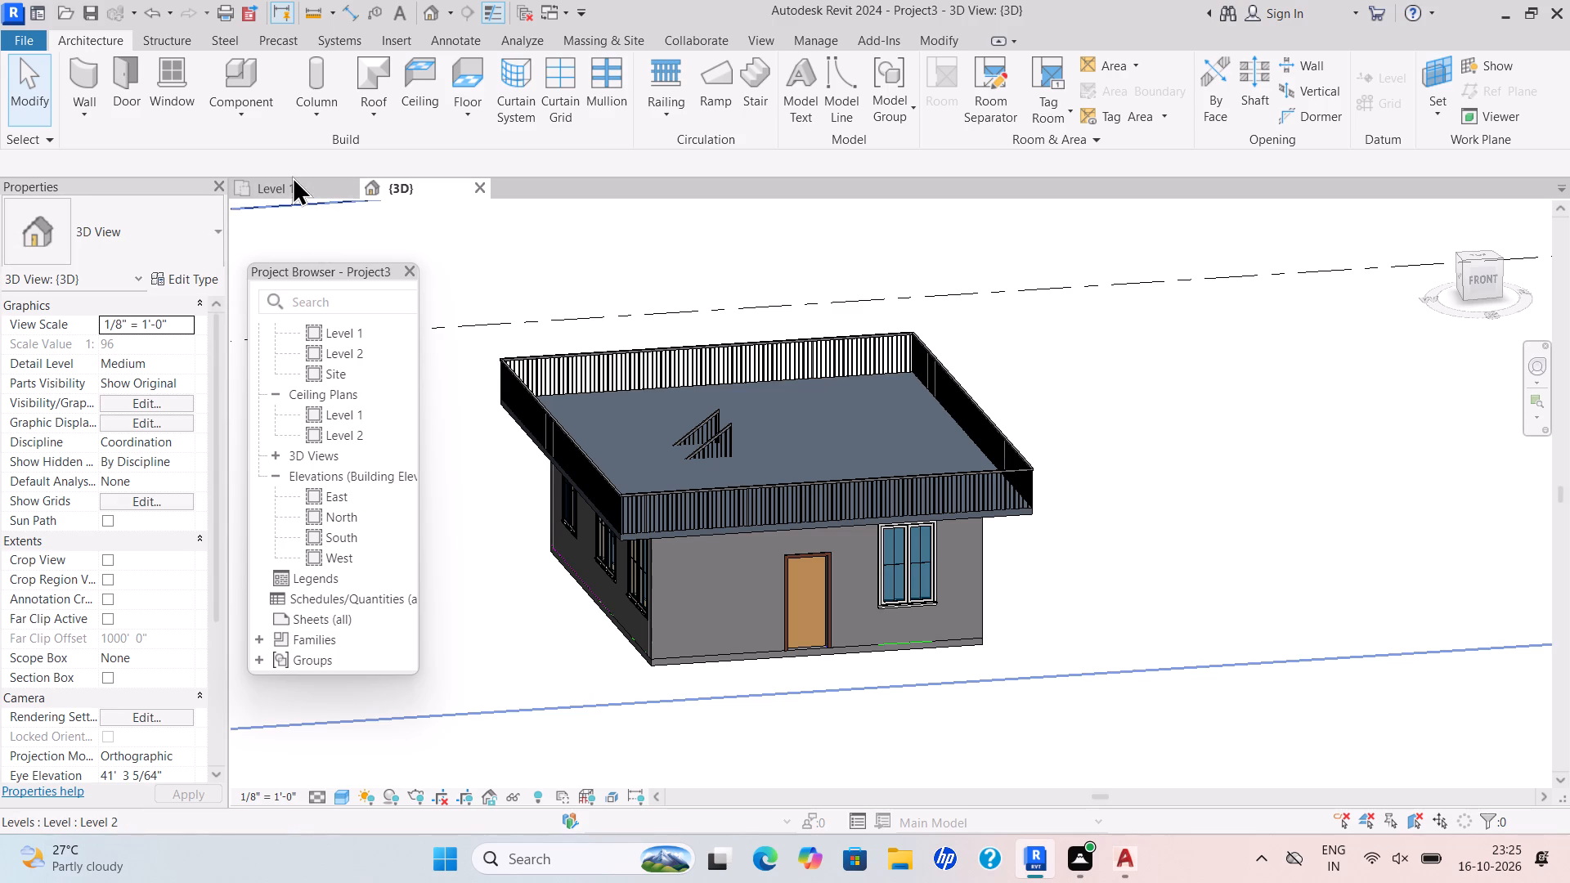
In the Level 1 floor plan, start a wall and duplicate the Generic - 8" type as cmd 6".
{"action": "left_click", "coordinate": [289, 187]}
{"action": "scroll", "coordinate": [973, 283], "scroll_direction": "down", "scroll_amount": 2}
{"action": "middle_click_drag", "start_coordinate": [969, 300], "coordinate": [795, 441]}
{"action": "scroll", "coordinate": [839, 424], "scroll_direction": "down", "scroll_amount": 2}
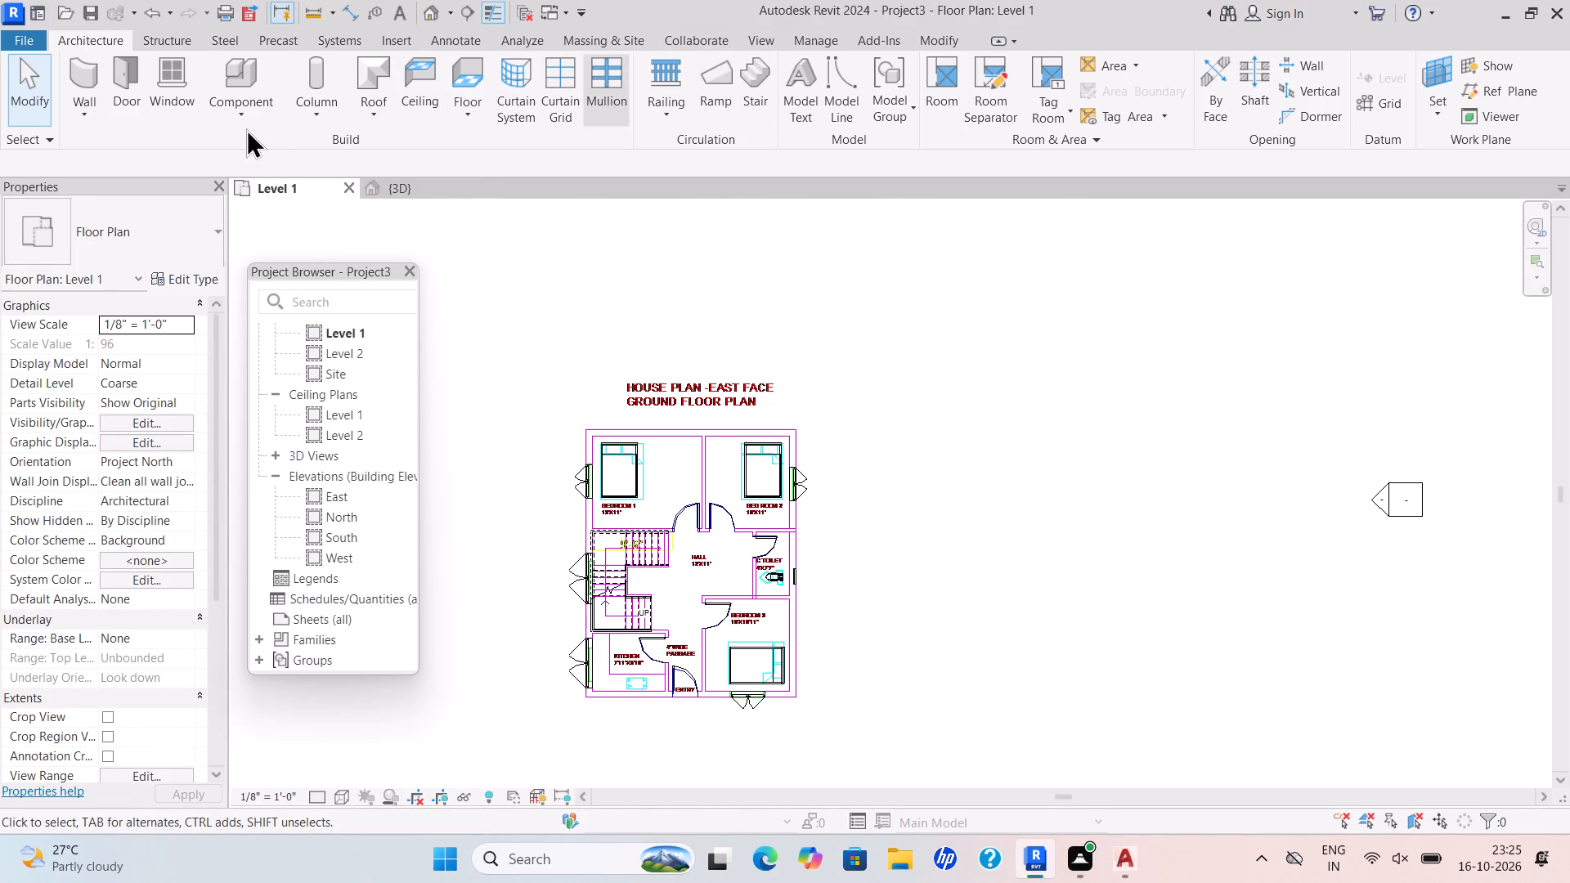
{"action": "left_click", "coordinate": [87, 102]}
{"action": "left_click", "coordinate": [113, 146]}
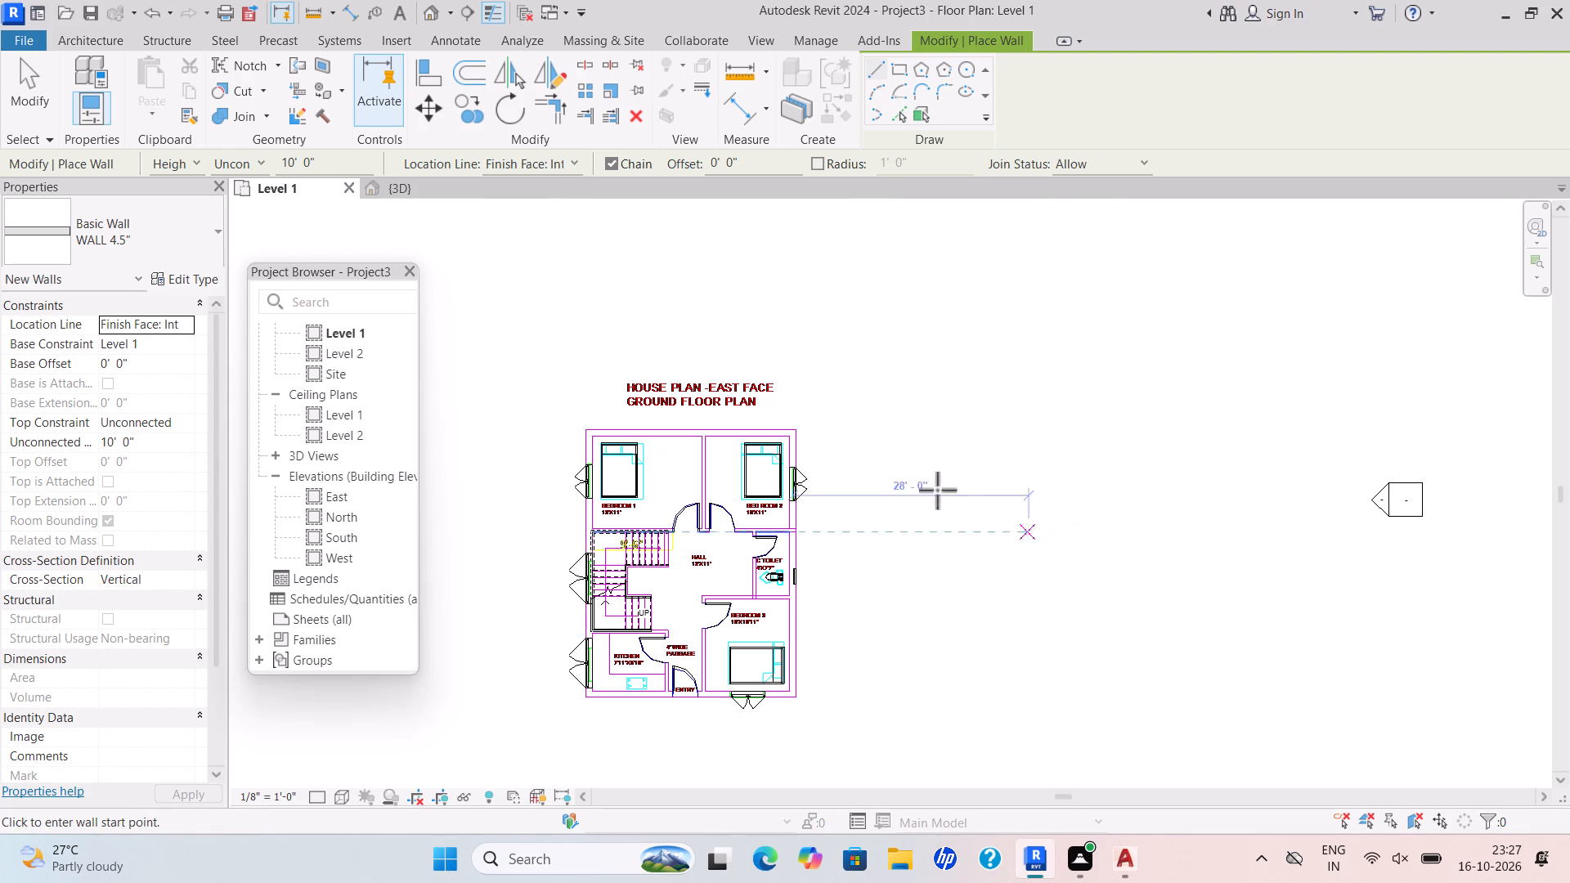
{"action": "left_click", "coordinate": [414, 189]}
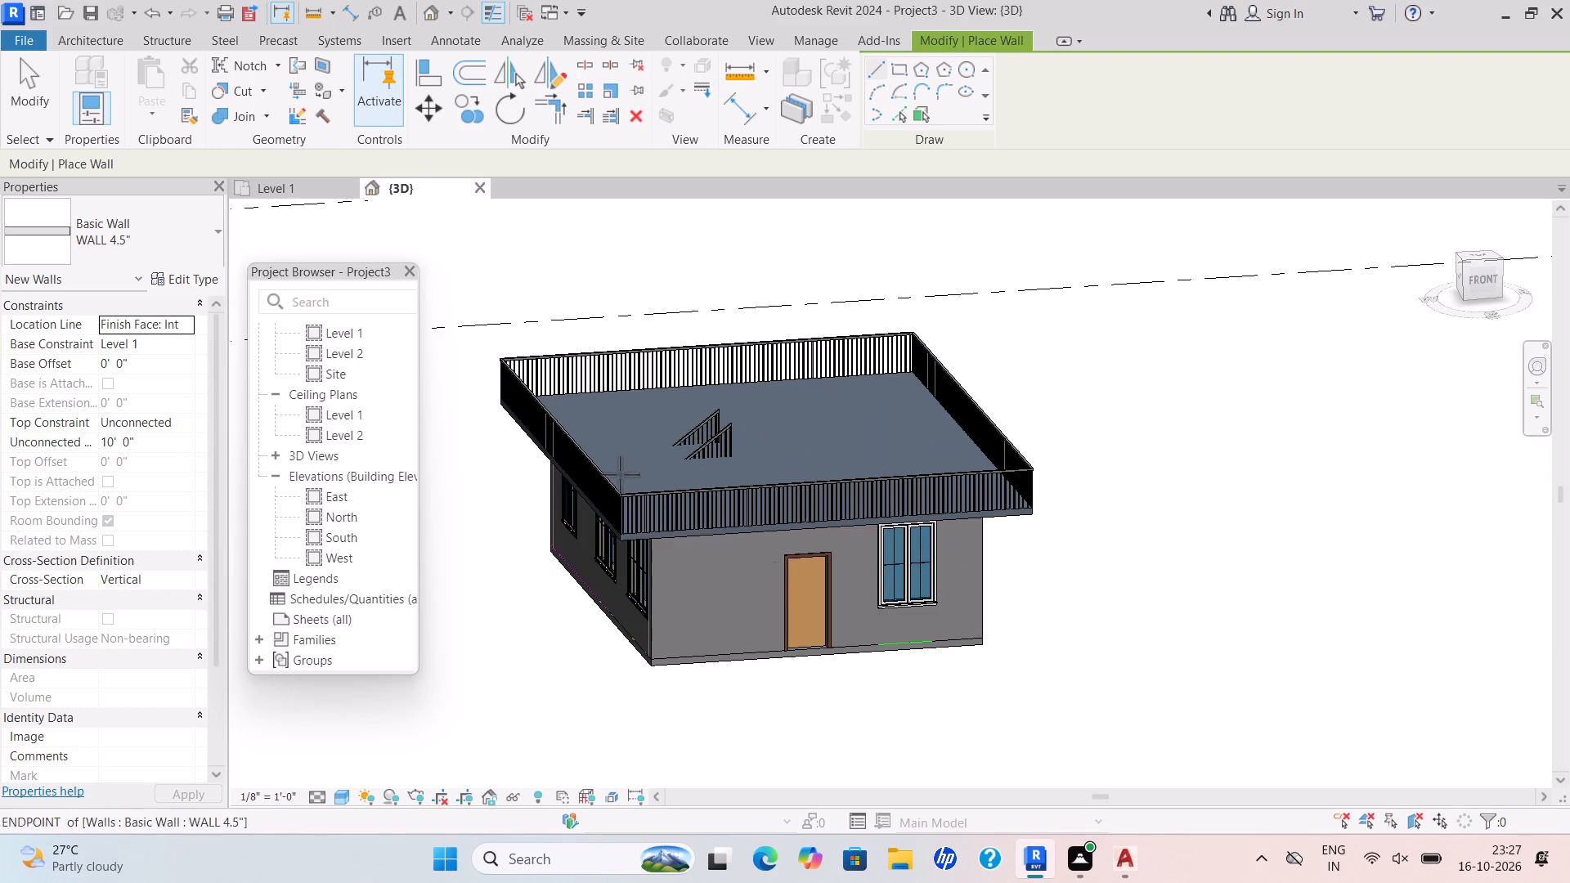
{"action": "left_click", "coordinate": [284, 193]}
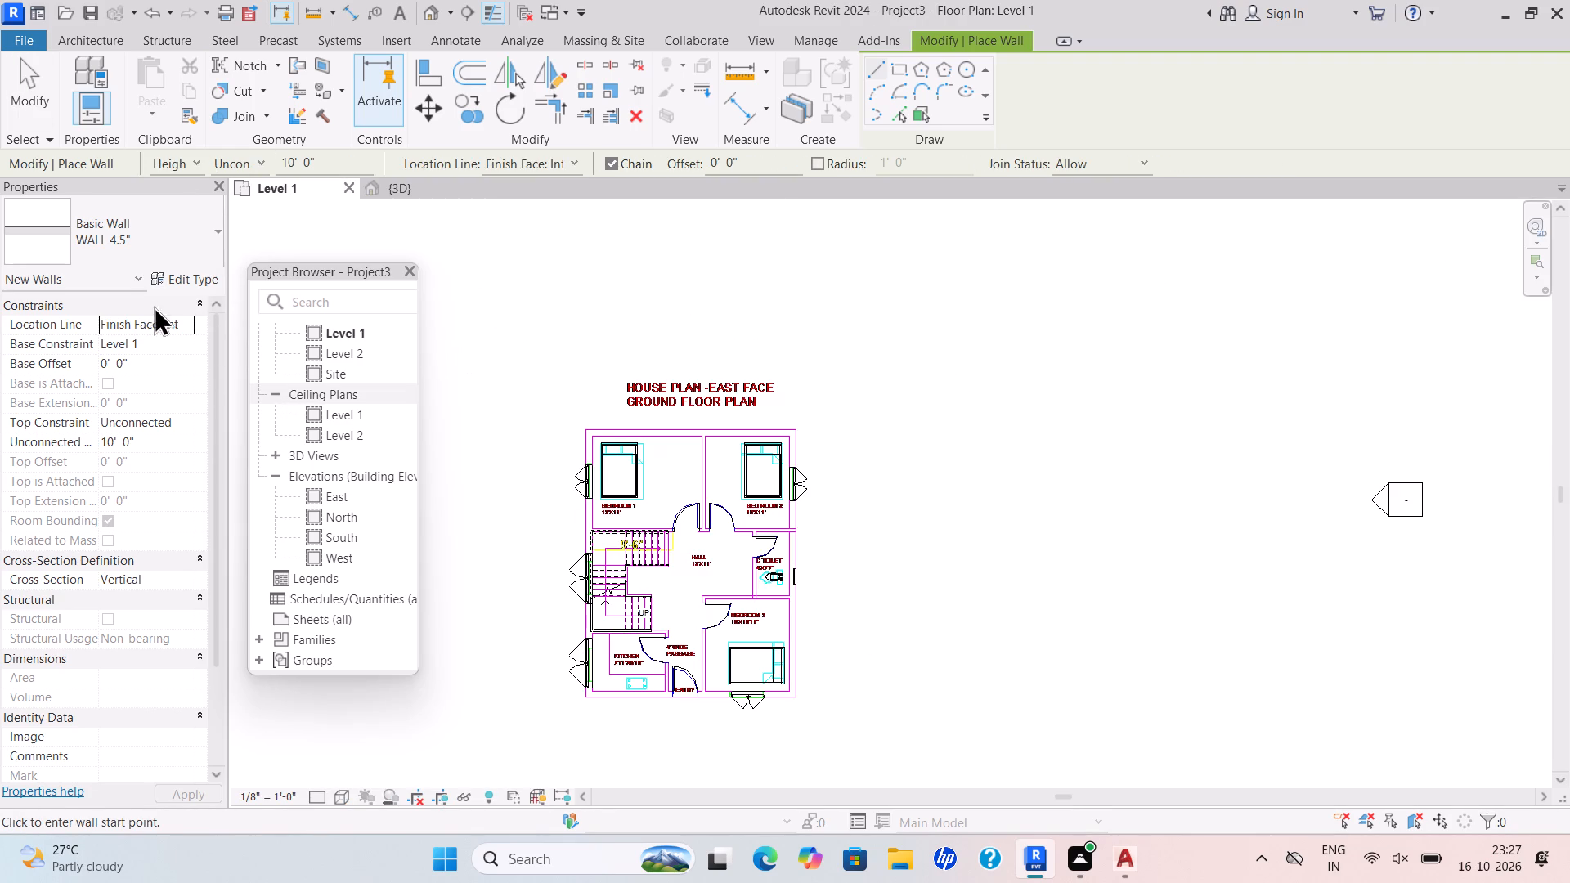
{"action": "left_click", "coordinate": [216, 227]}
{"action": "scroll", "coordinate": [159, 493], "scroll_direction": "up", "scroll_amount": 1}
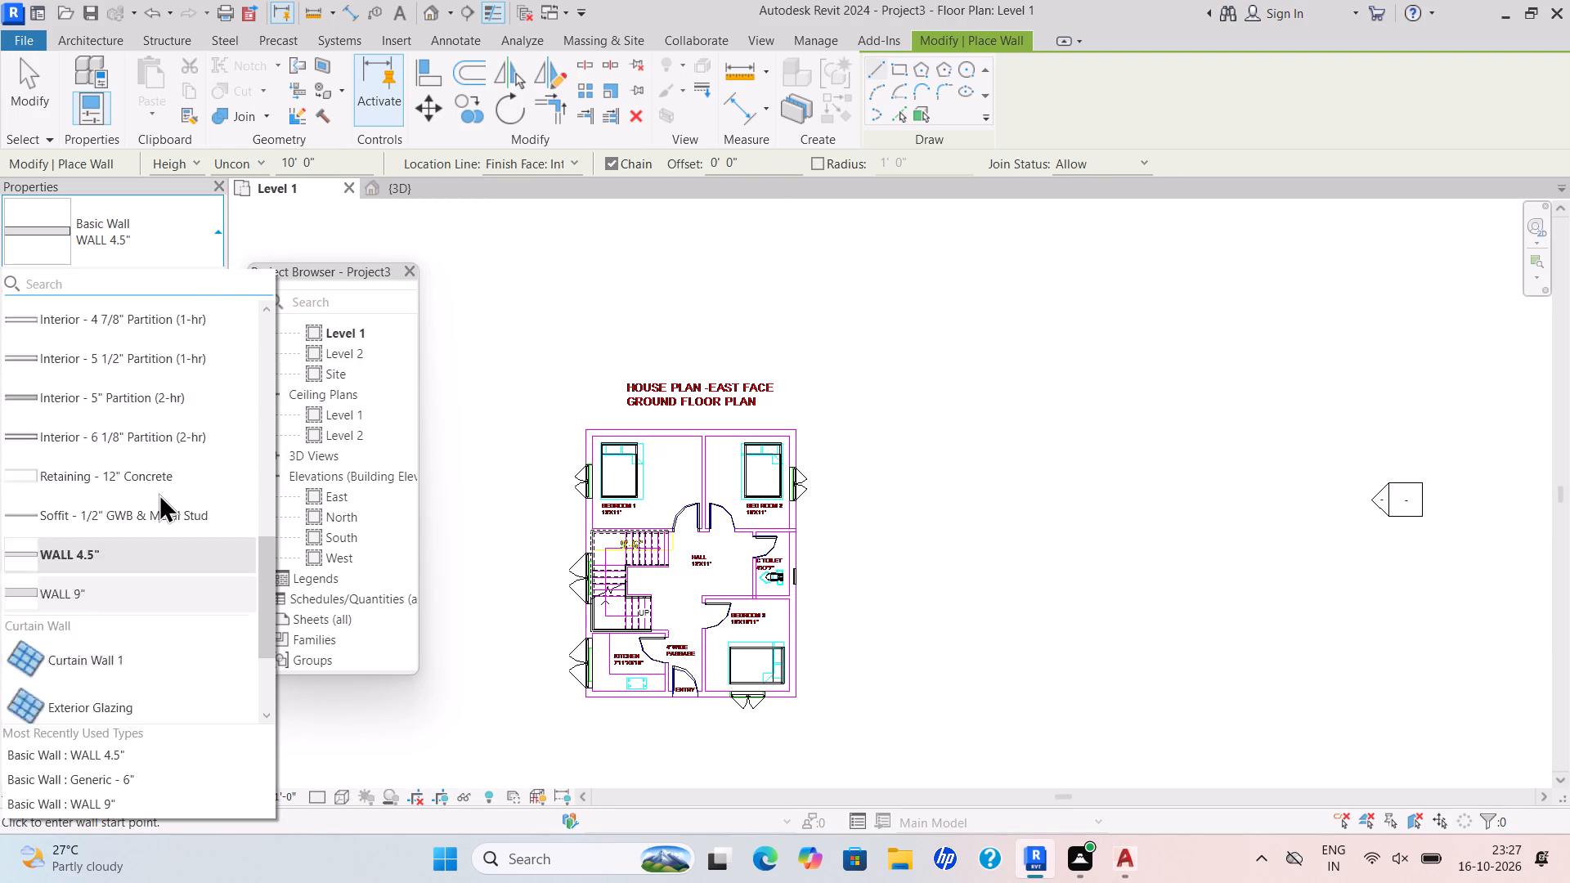
{"action": "scroll", "coordinate": [159, 493], "scroll_direction": "up", "scroll_amount": 2}
{"action": "left_click", "coordinate": [129, 320]}
{"action": "left_click", "coordinate": [182, 278]}
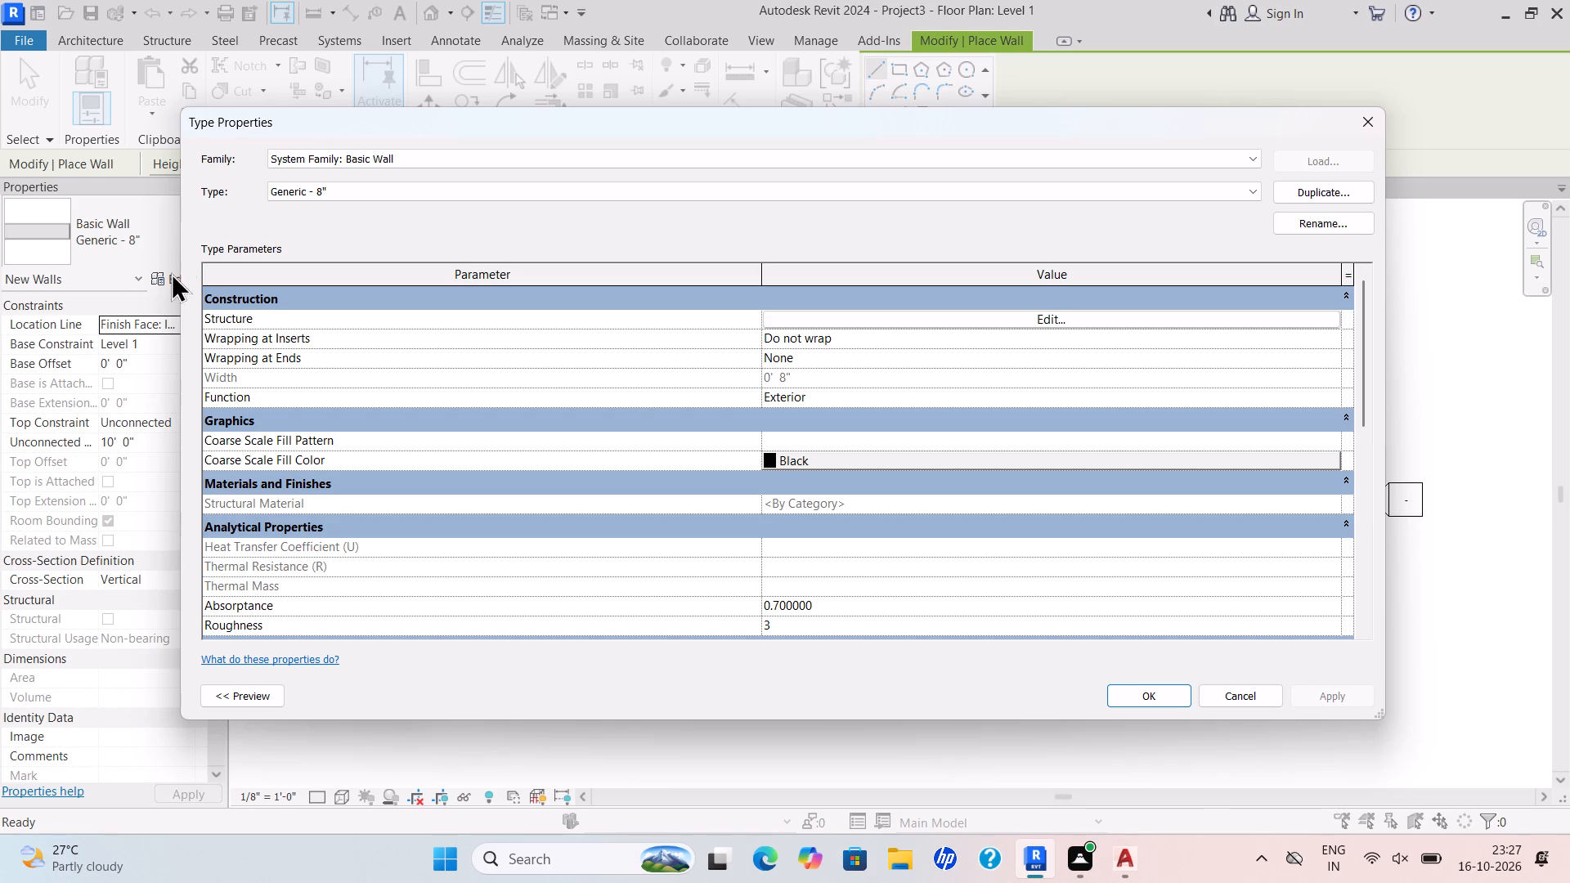
{"action": "left_click", "coordinate": [1338, 187]}
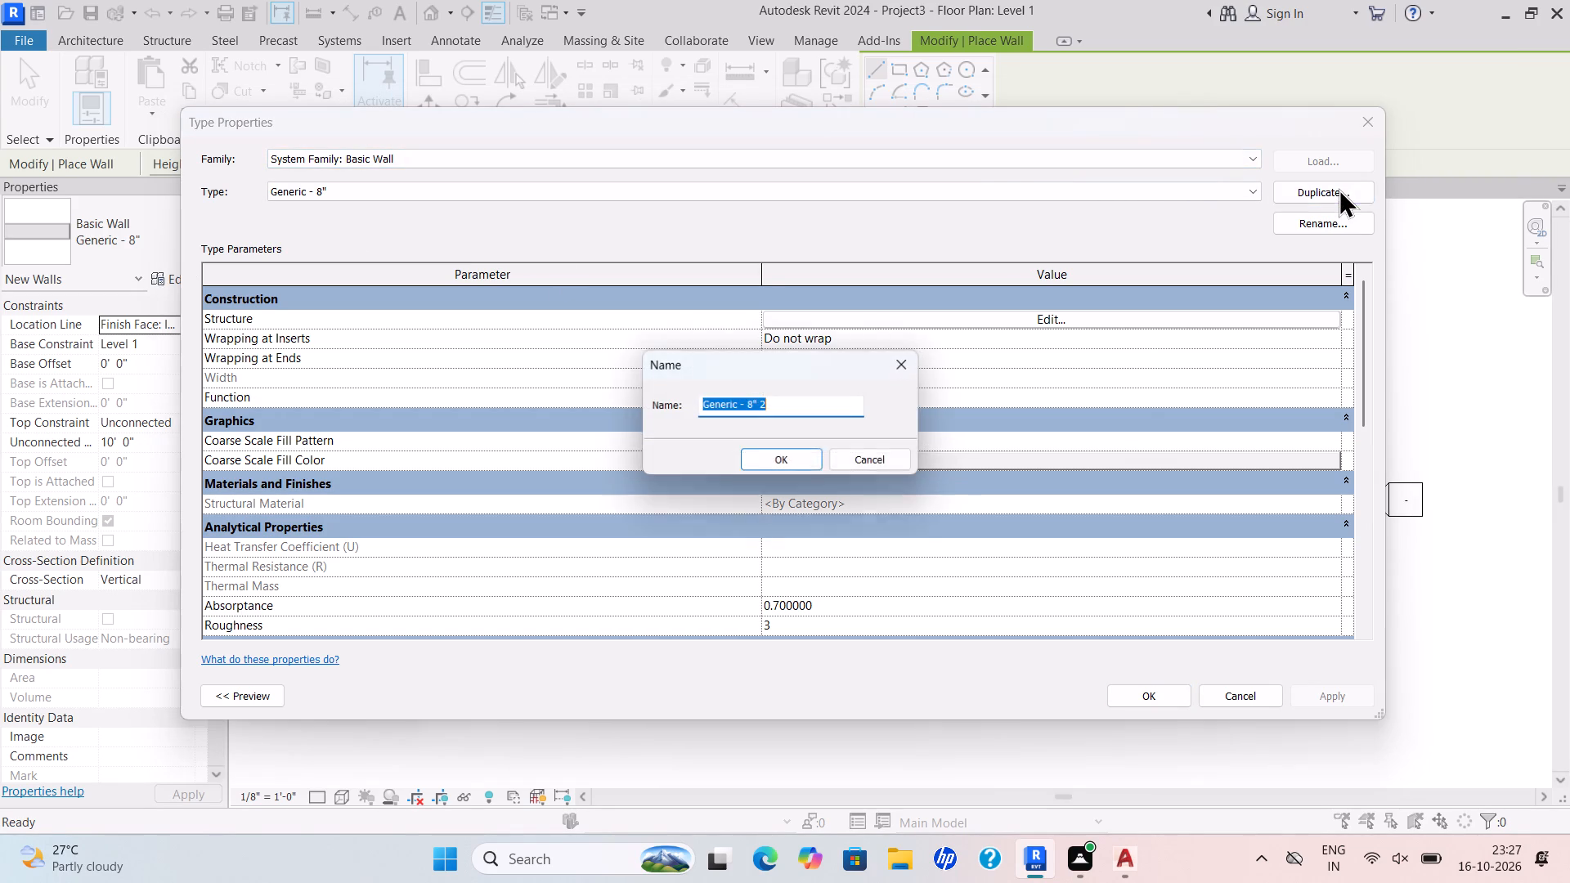
{"action": "key", "text": "BackSpace"}
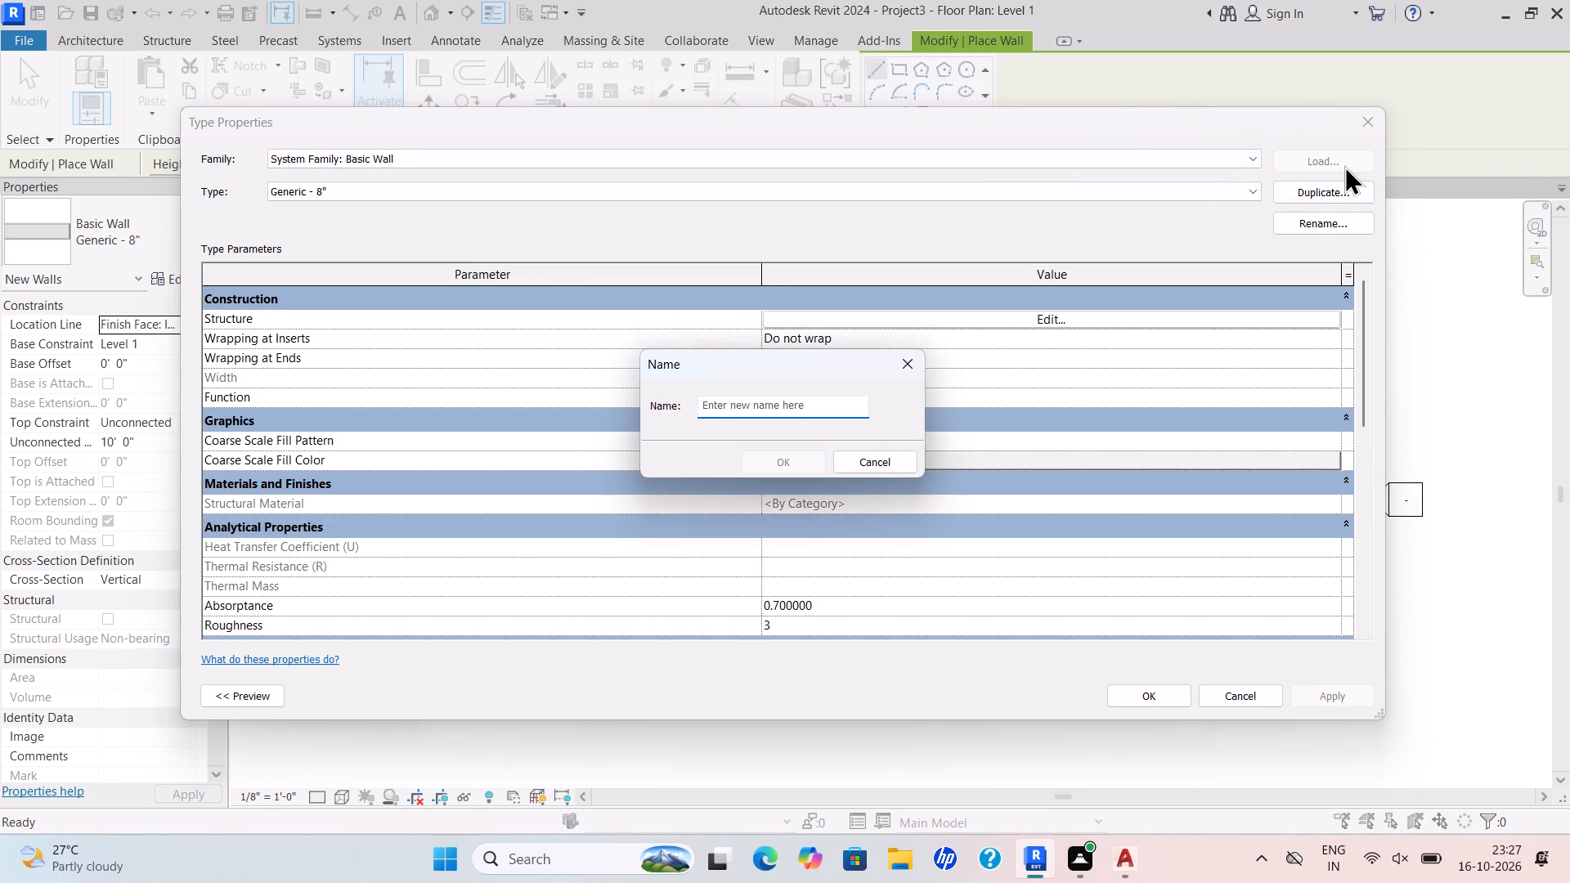
{"action": "key", "text": "c"}
{"action": "key", "text": "m"}
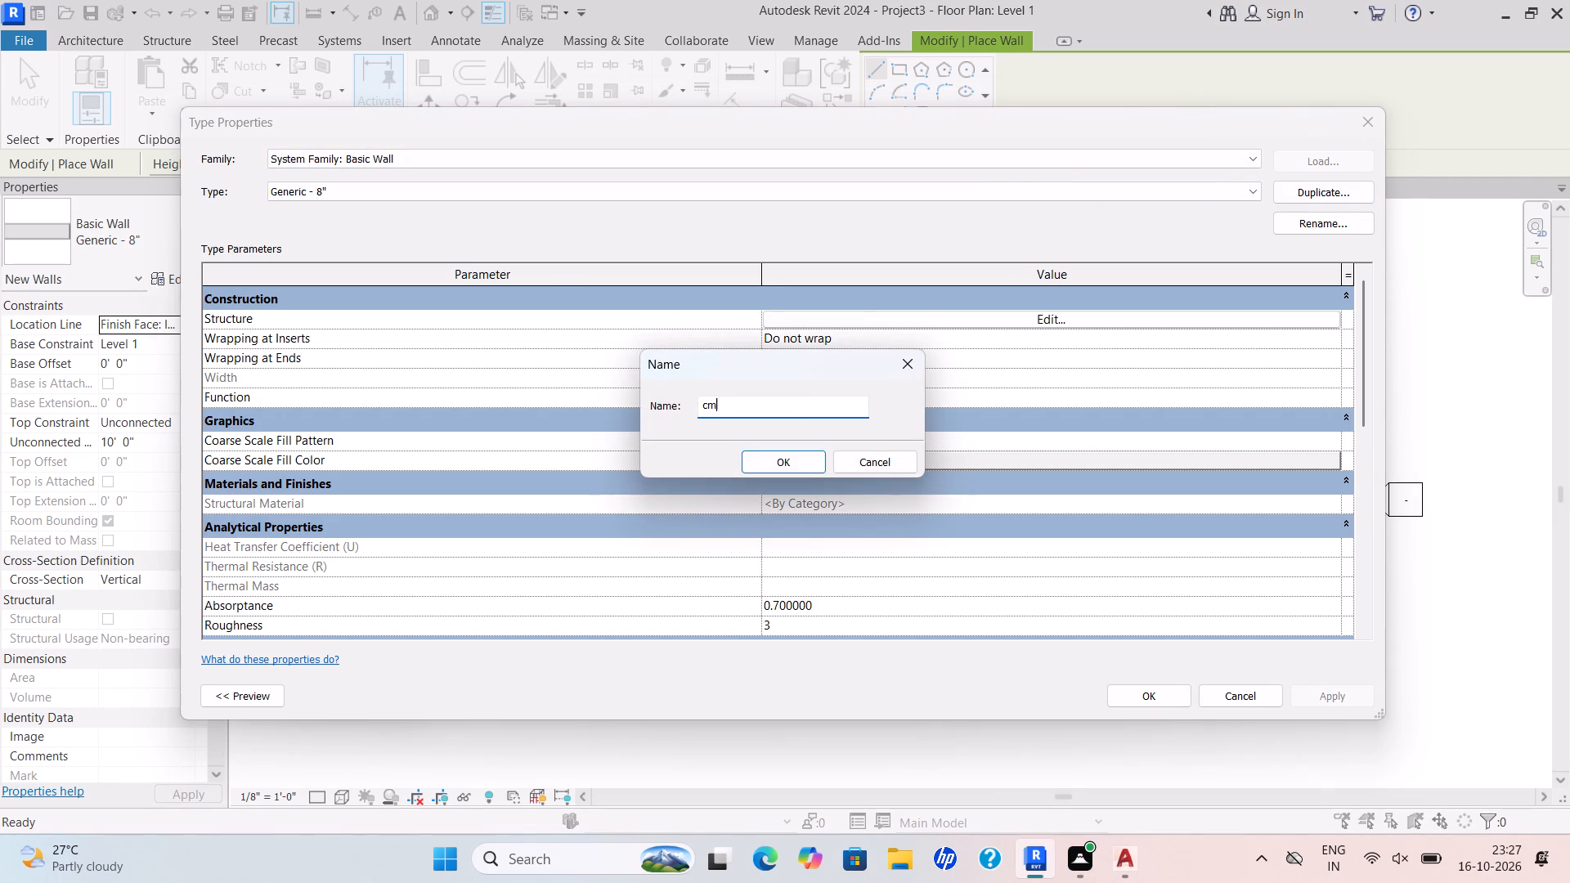
{"action": "type", "text": "d 6\""}
{"action": "key", "text": "Return"}
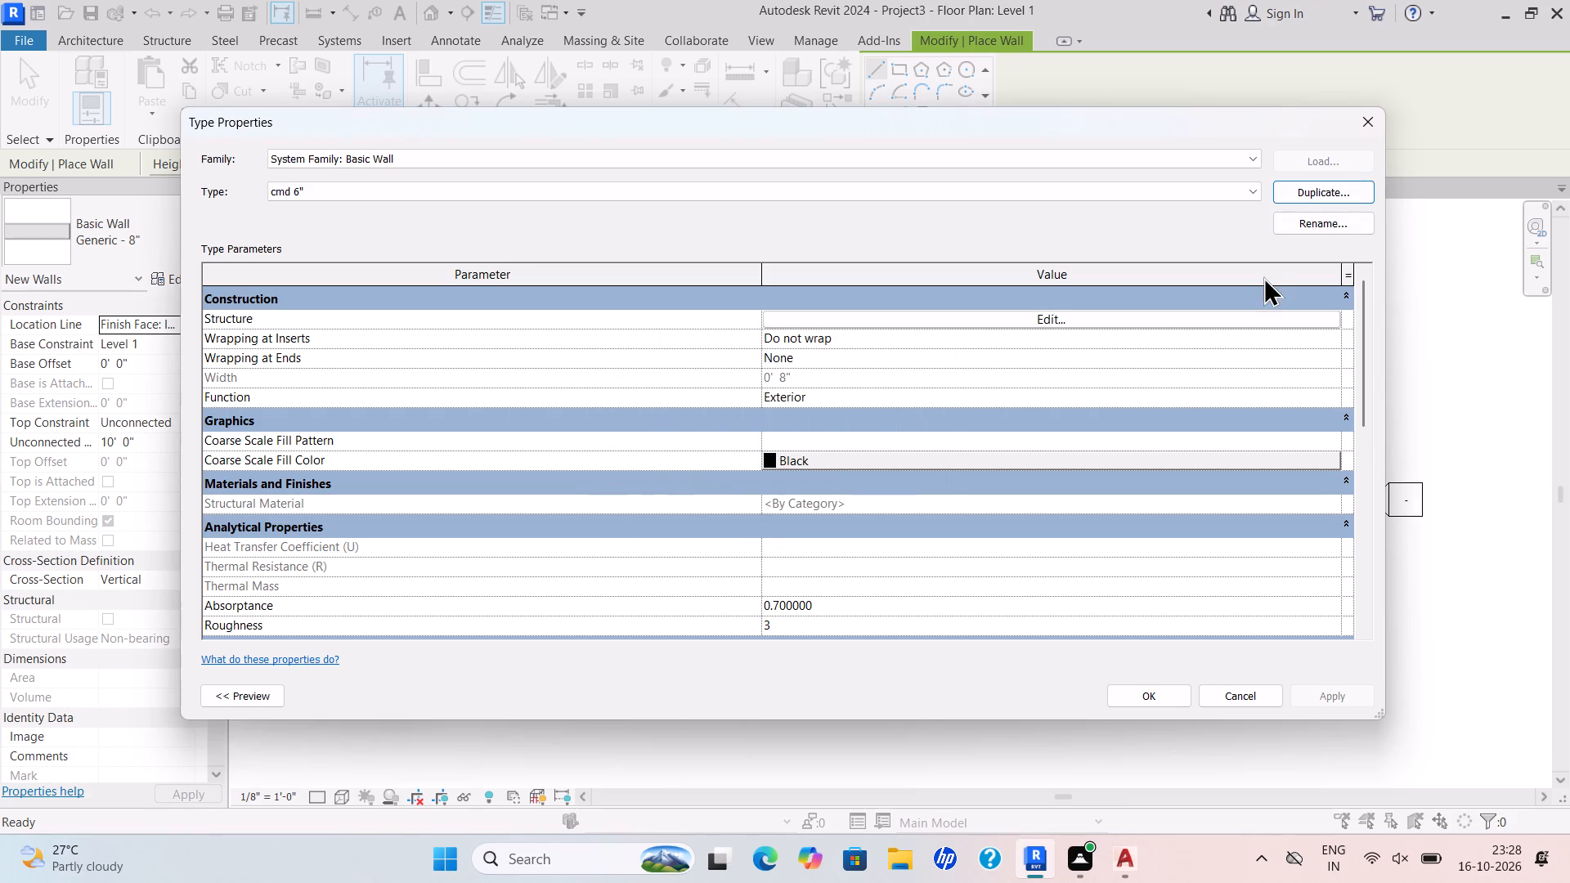
Set the Structure layer thickness of the cmd 6" wall type to 6" and apply the type.
{"action": "left_click", "coordinate": [1057, 320]}
{"action": "left_click_drag", "start_coordinate": [772, 318], "coordinate": [577, 380]}
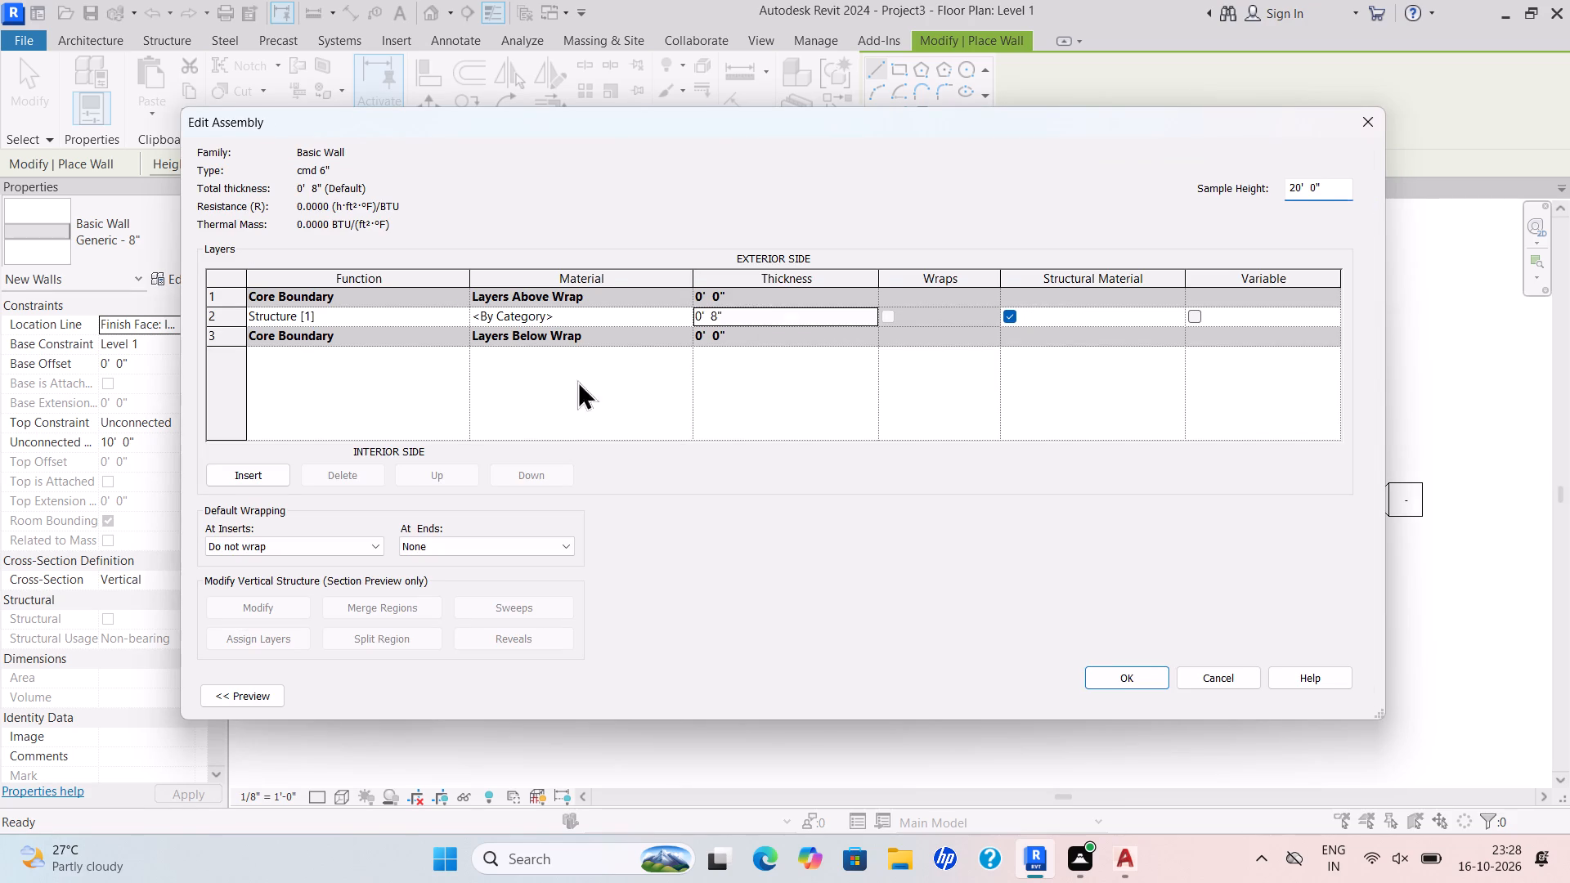
{"action": "left_click_drag", "start_coordinate": [577, 380], "coordinate": [433, 418]}
{"action": "key", "text": "BackSpace"}
{"action": "type", "text": "6\""}
{"action": "key", "text": "Return"}
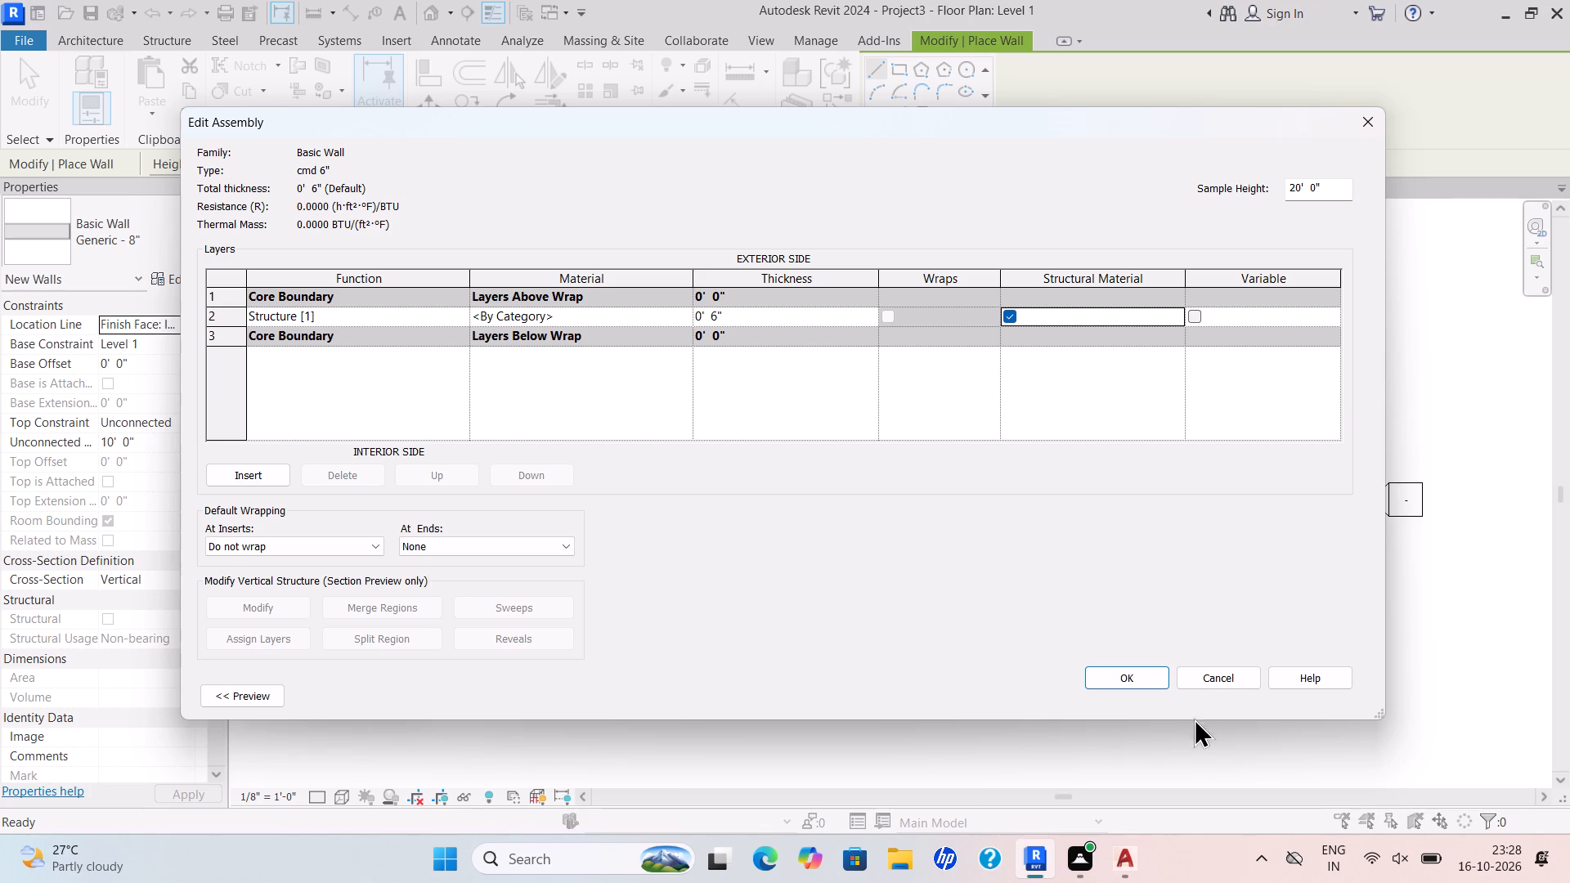
{"action": "left_click", "coordinate": [1131, 679]}
{"action": "left_click", "coordinate": [1337, 693]}
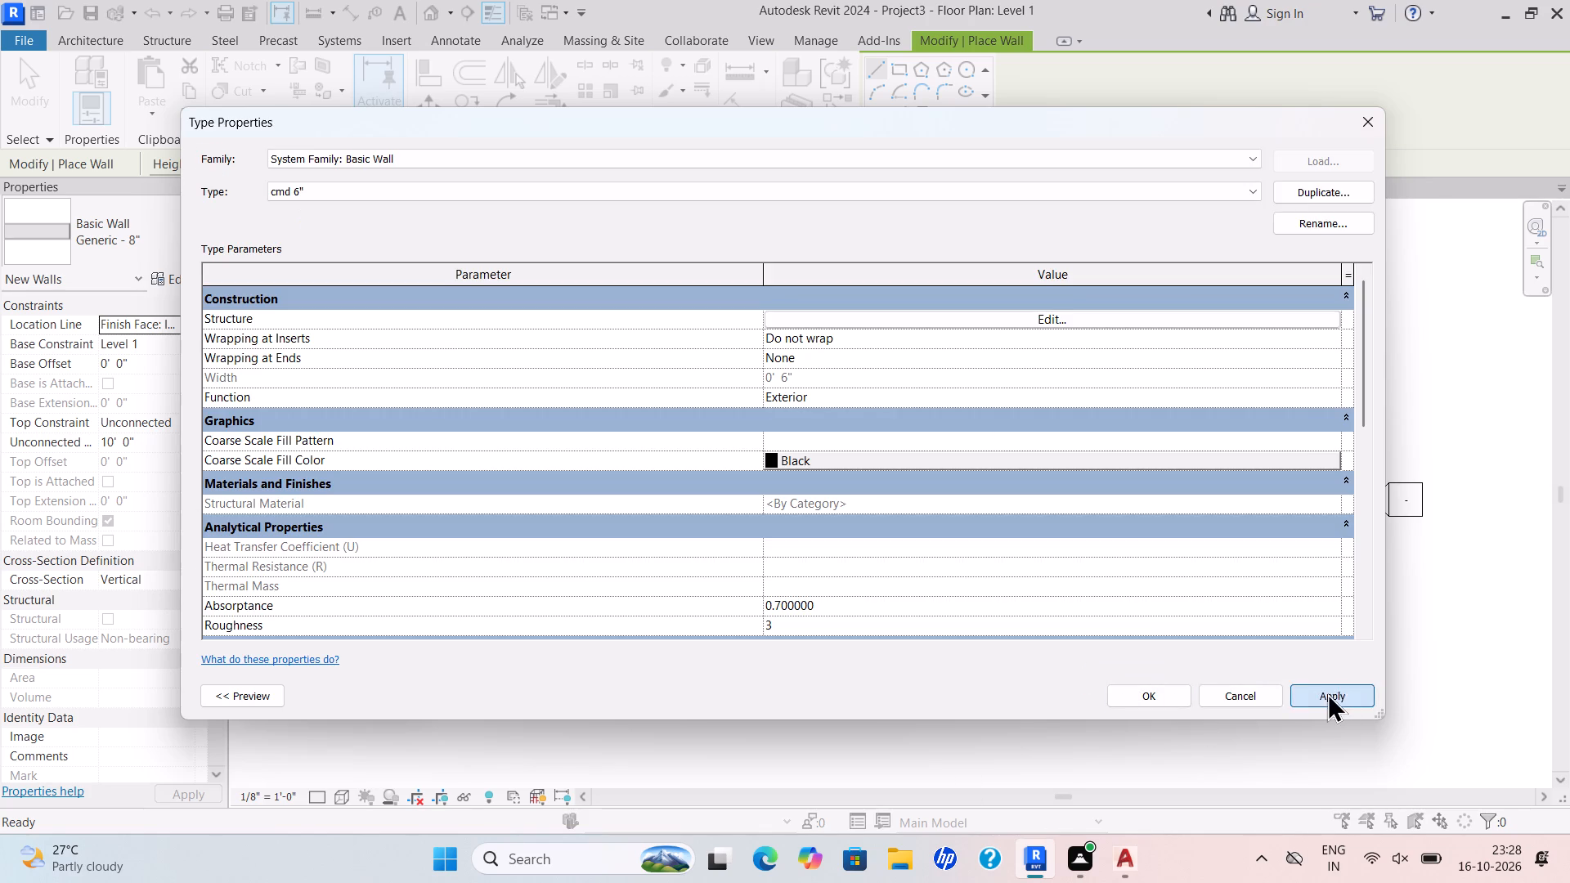
{"action": "left_click", "coordinate": [1177, 694]}
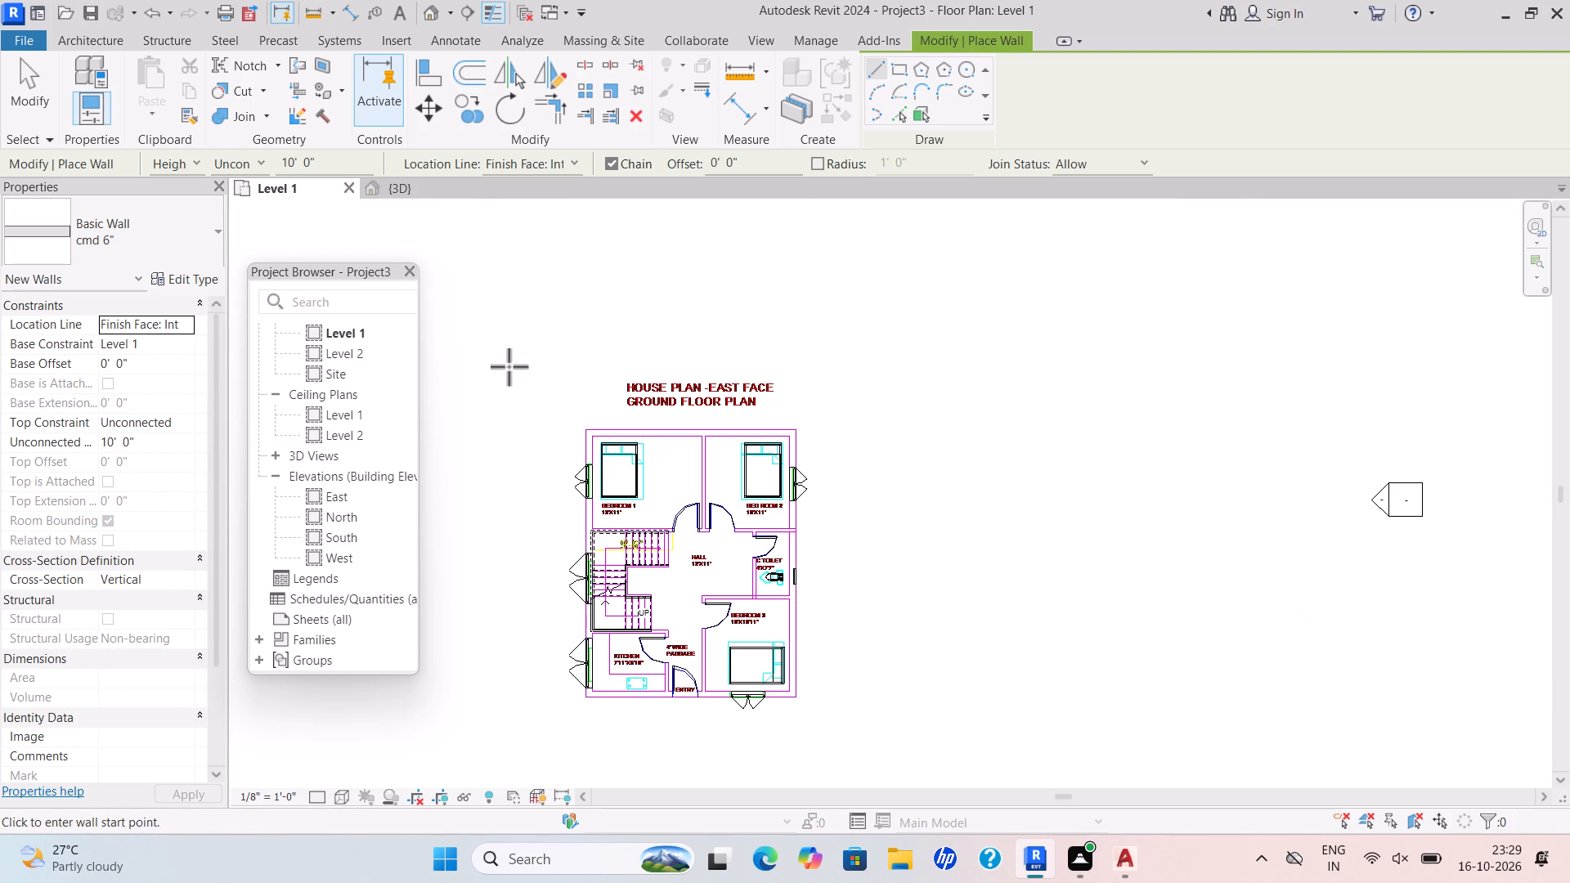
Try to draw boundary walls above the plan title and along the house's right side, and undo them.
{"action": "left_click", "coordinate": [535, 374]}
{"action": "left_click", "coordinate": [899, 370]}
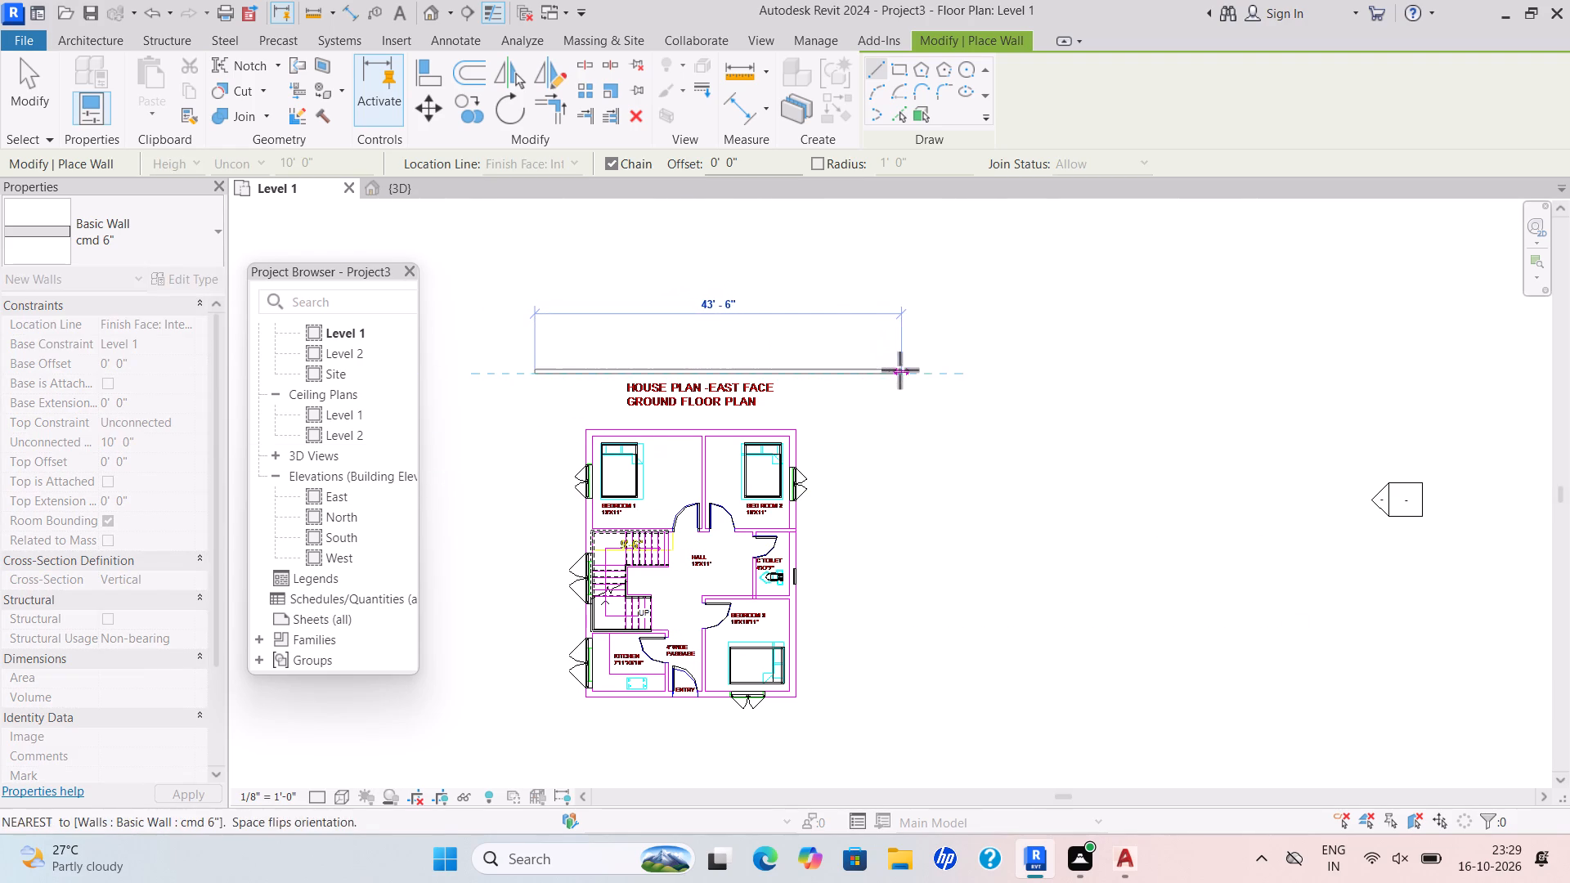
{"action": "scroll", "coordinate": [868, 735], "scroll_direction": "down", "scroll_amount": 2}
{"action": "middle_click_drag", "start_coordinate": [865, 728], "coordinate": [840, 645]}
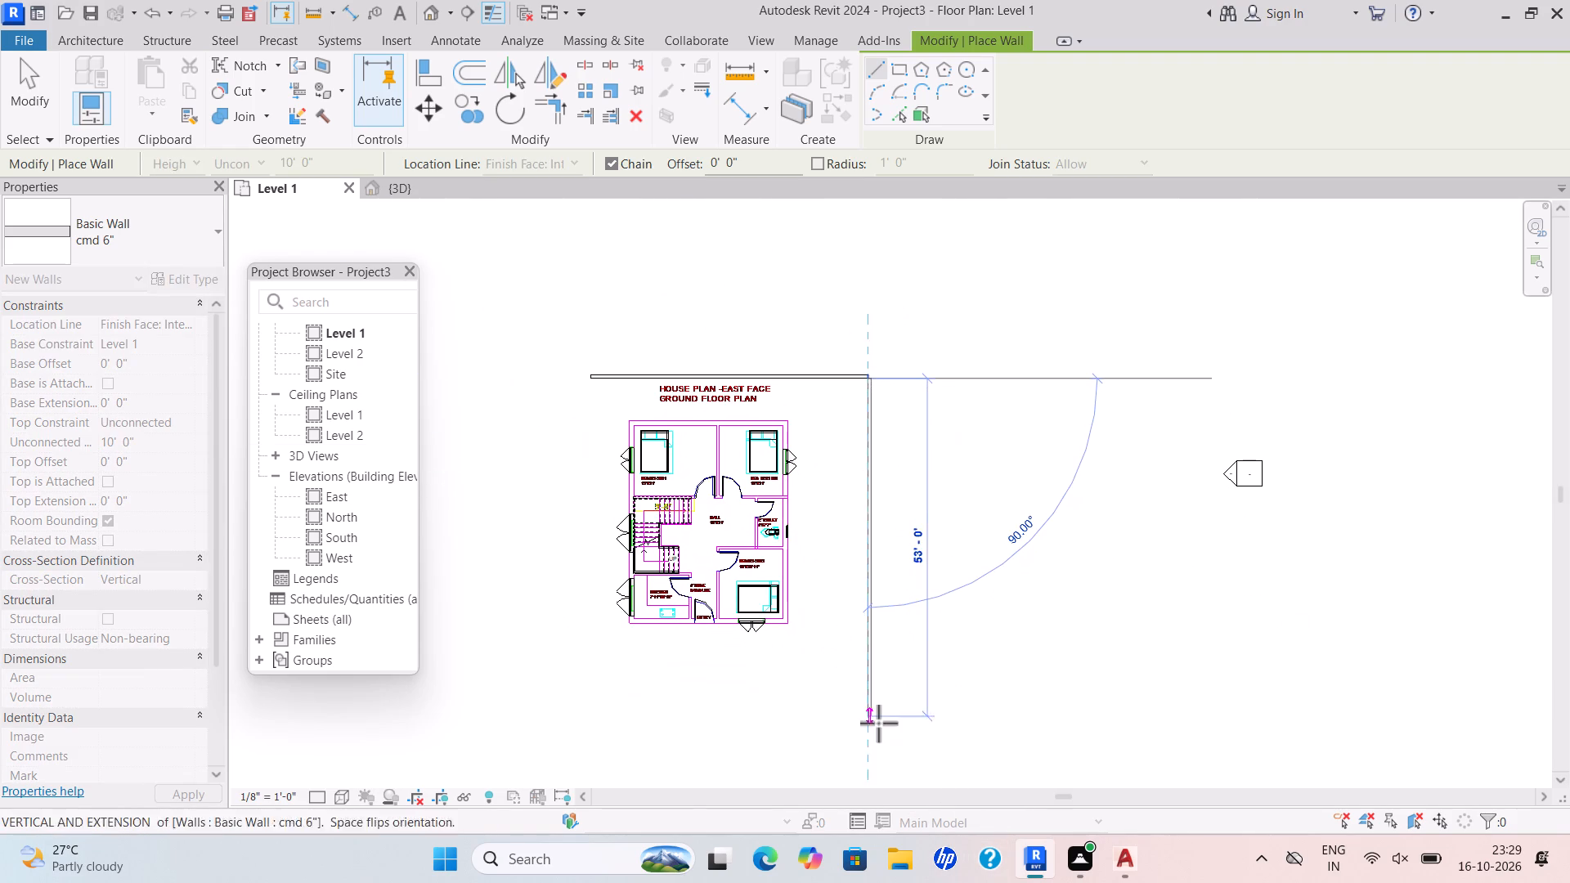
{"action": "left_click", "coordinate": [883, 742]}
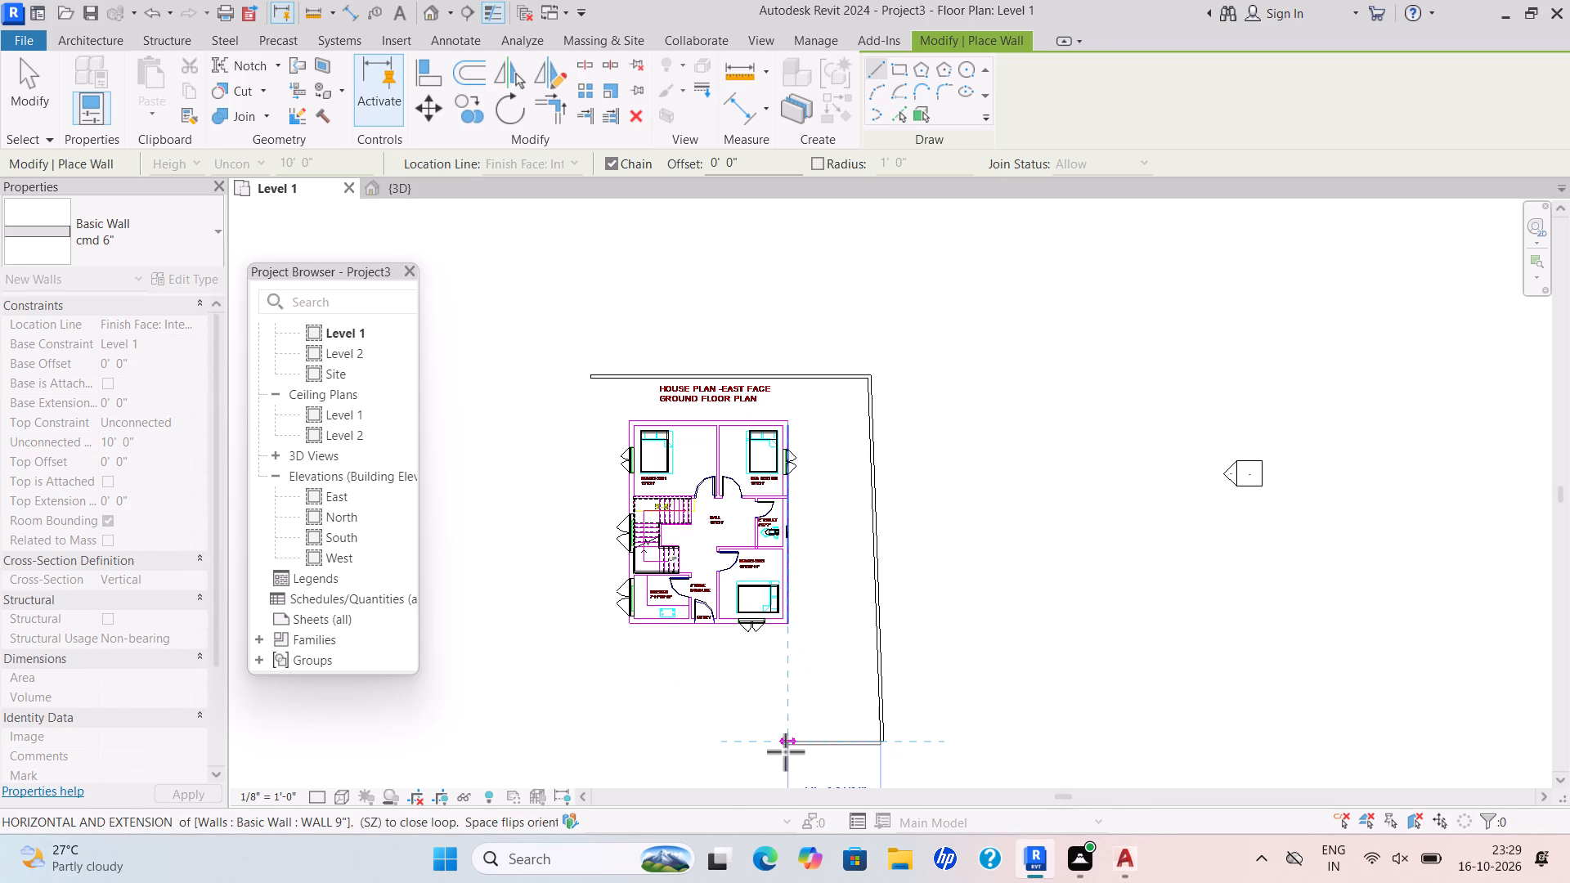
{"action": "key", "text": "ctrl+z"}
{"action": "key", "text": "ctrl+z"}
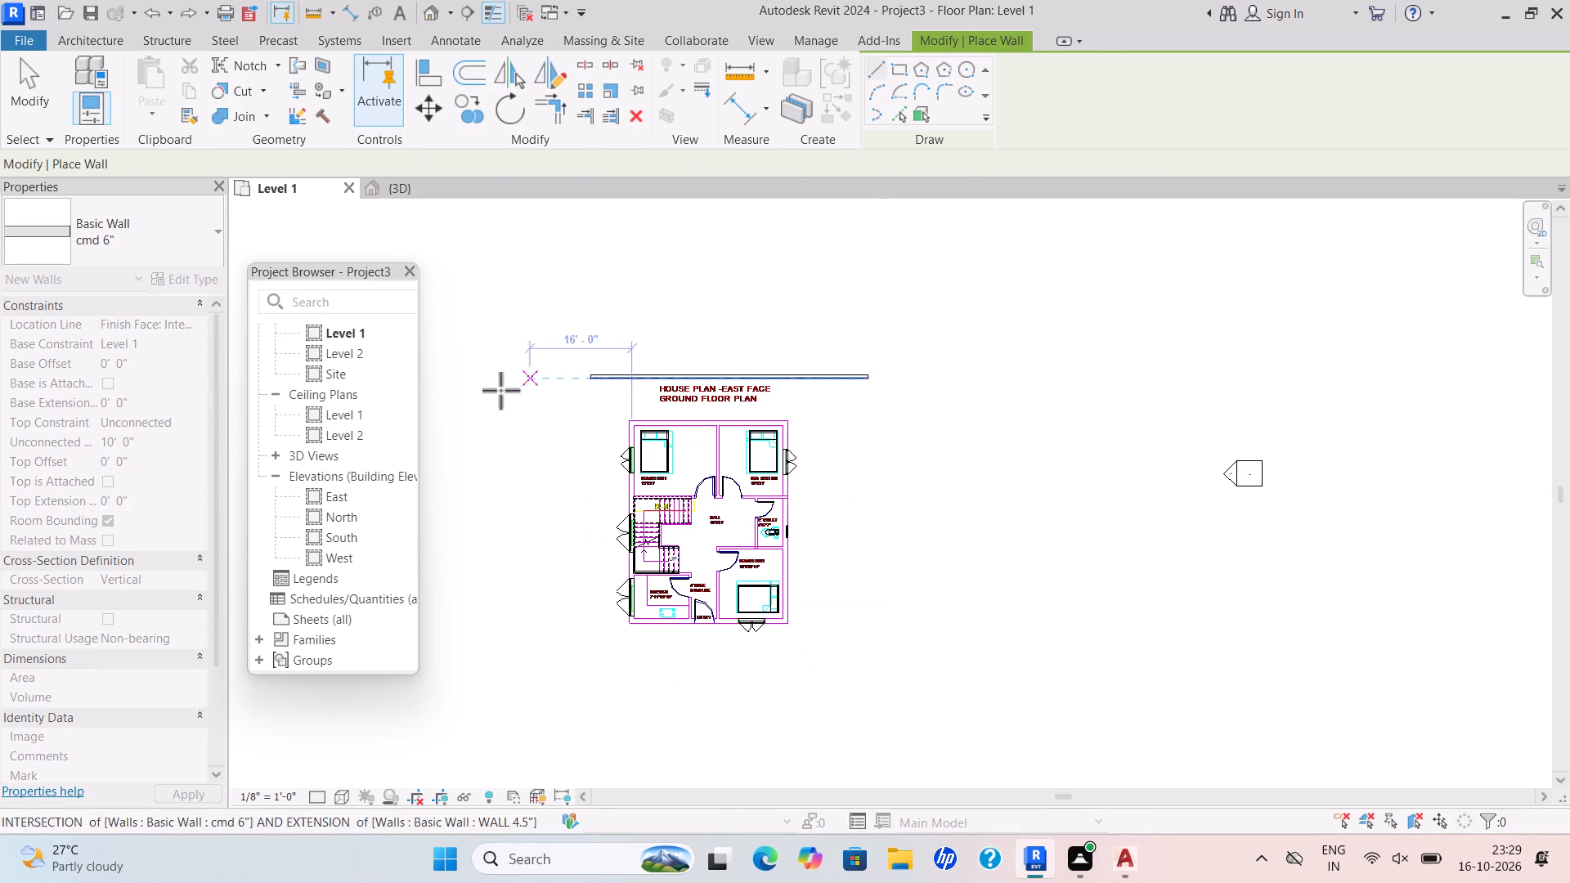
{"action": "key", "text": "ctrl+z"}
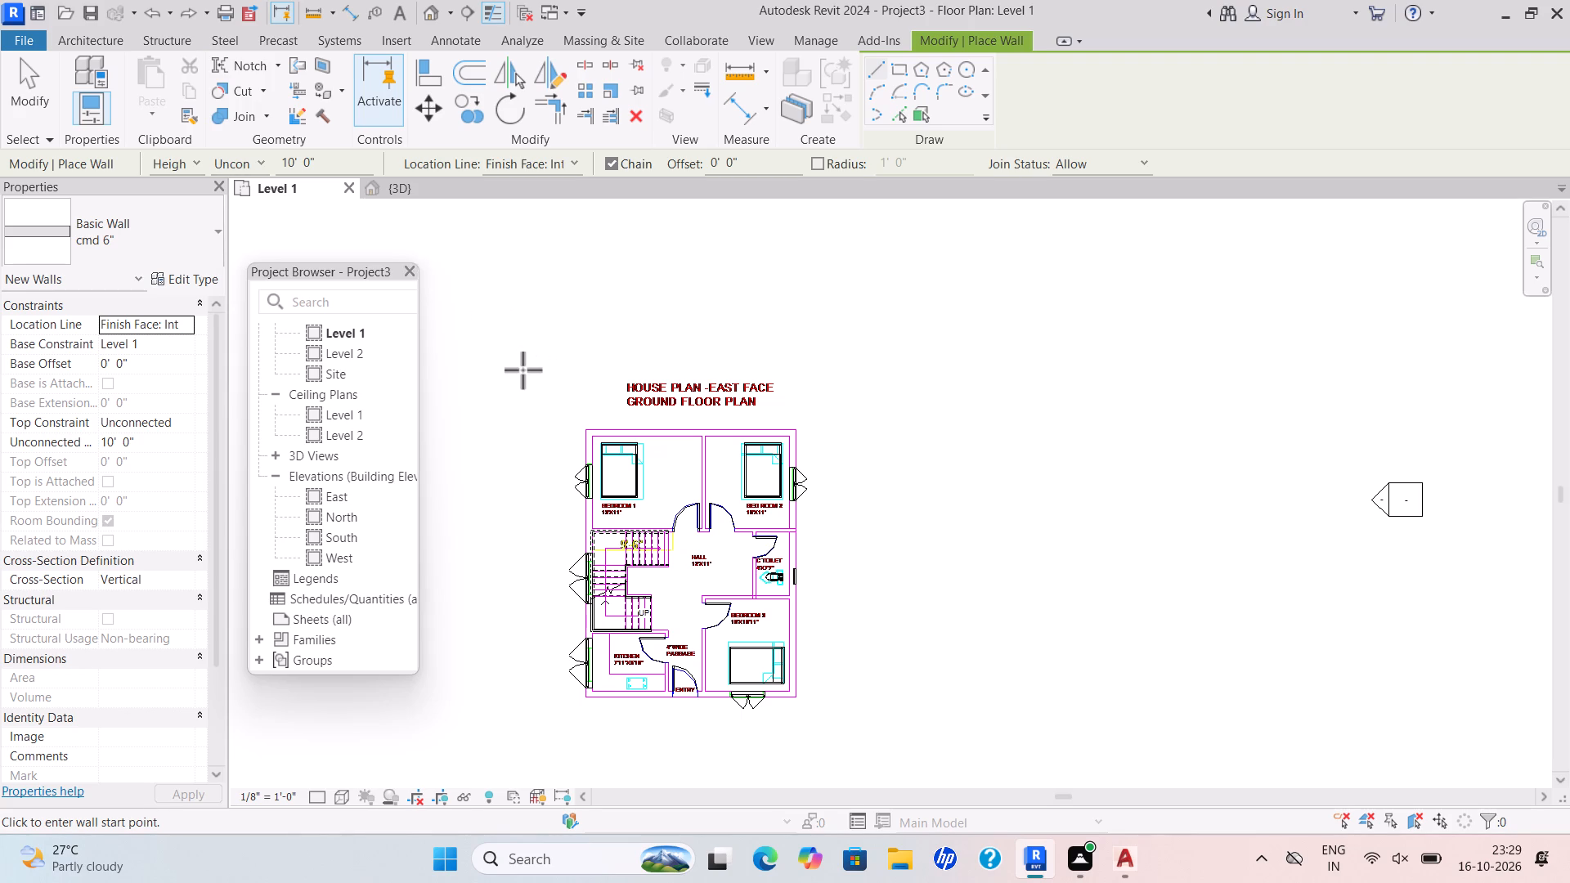
Draw four cmd 6" boundary walls around the house and plan title as a rectangle about 44' wide and 50' deep.
{"action": "left_click", "coordinate": [500, 351]}
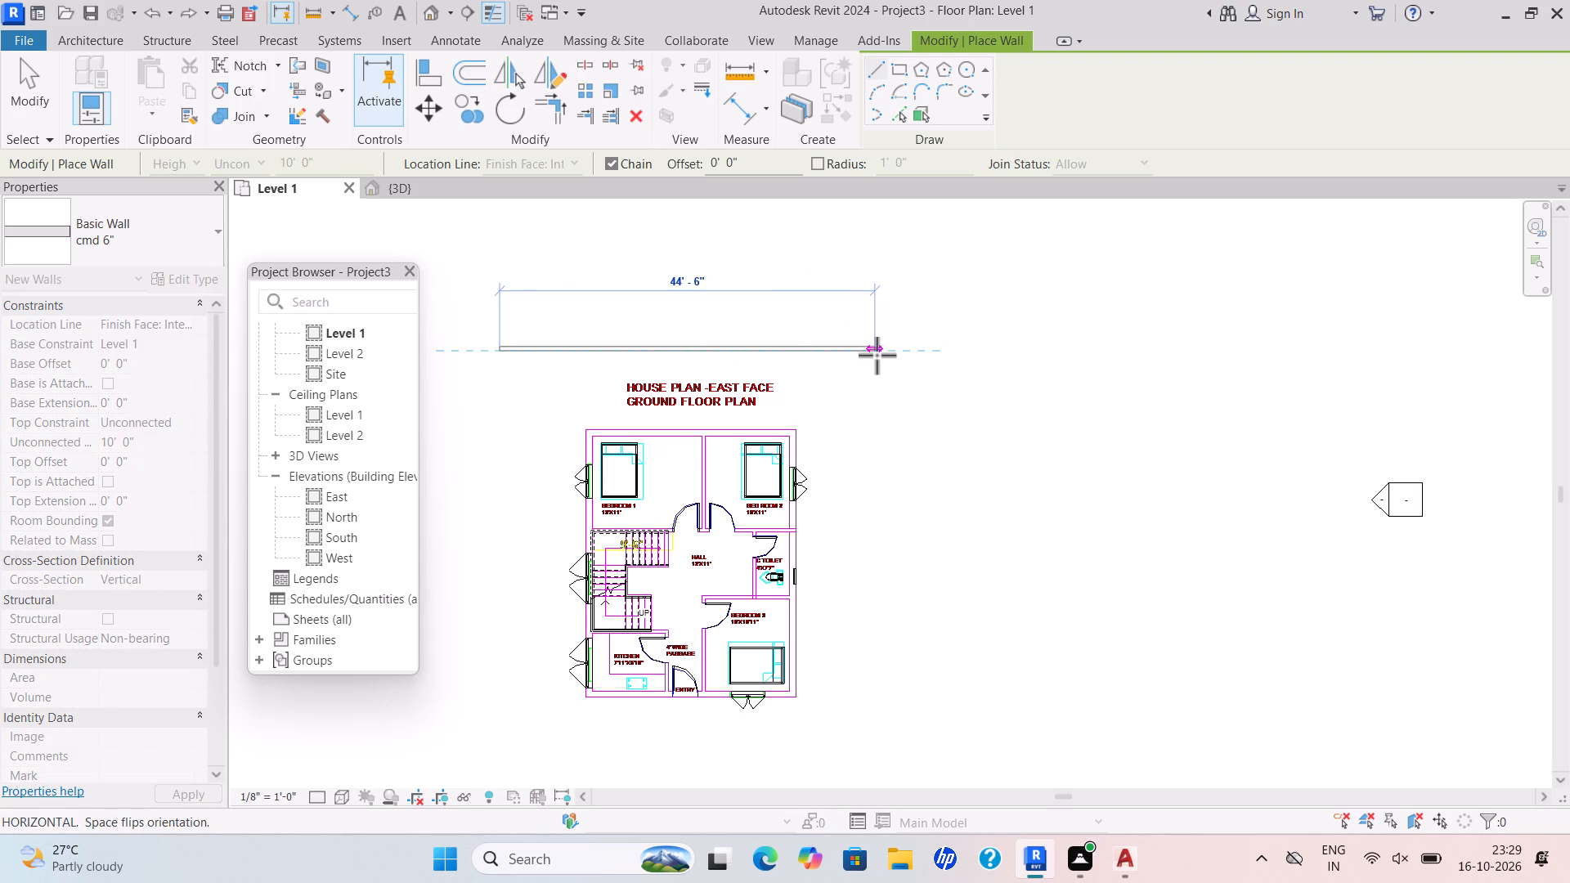
{"action": "left_click", "coordinate": [869, 356]}
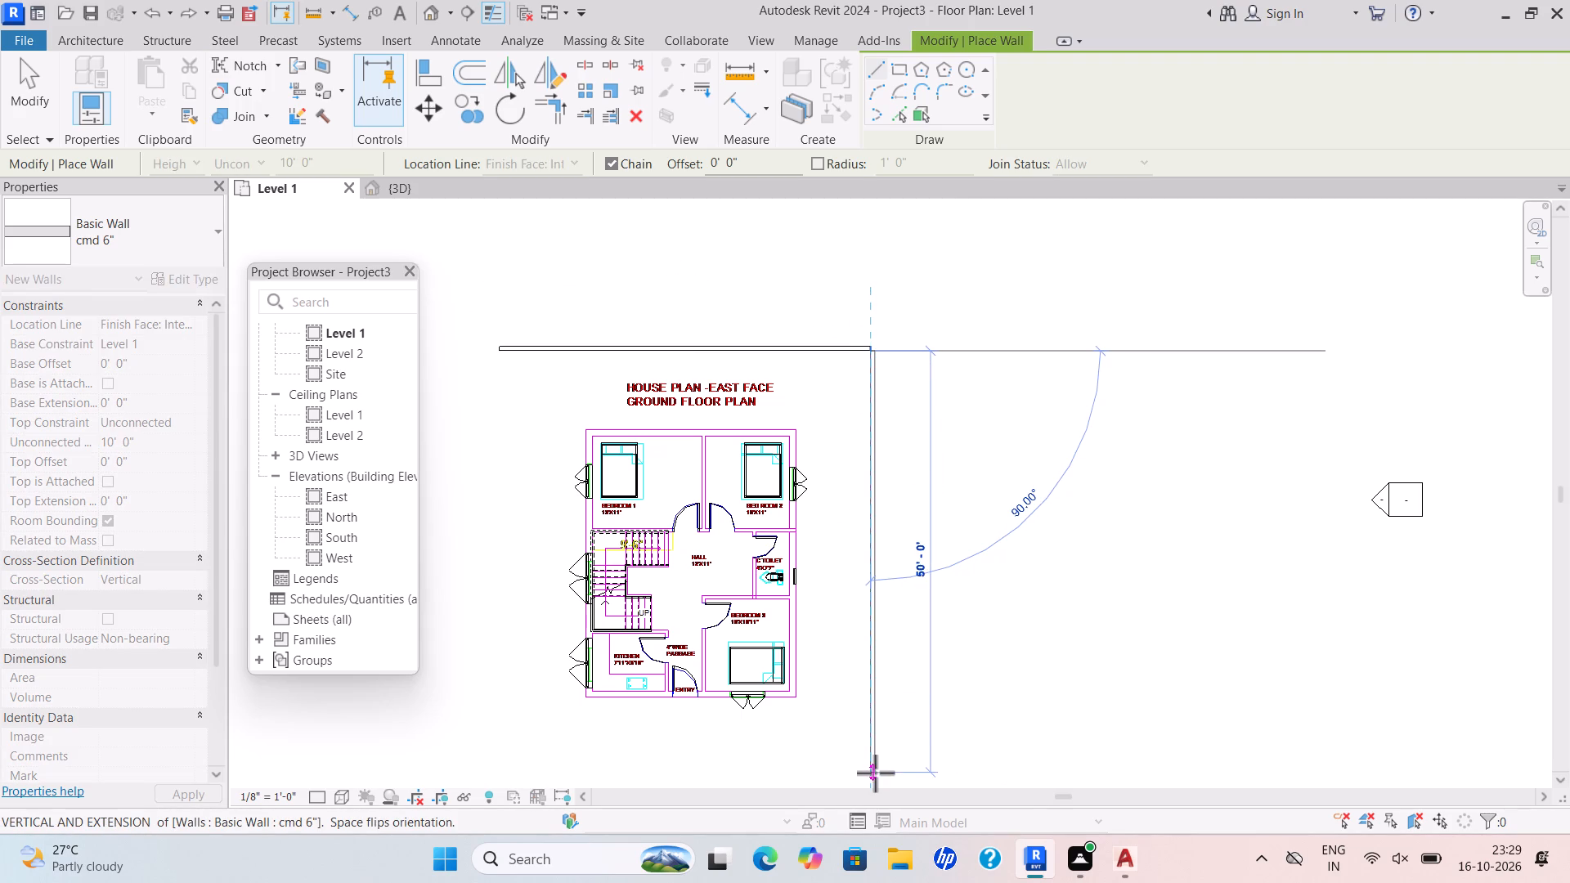
{"action": "left_click", "coordinate": [875, 773]}
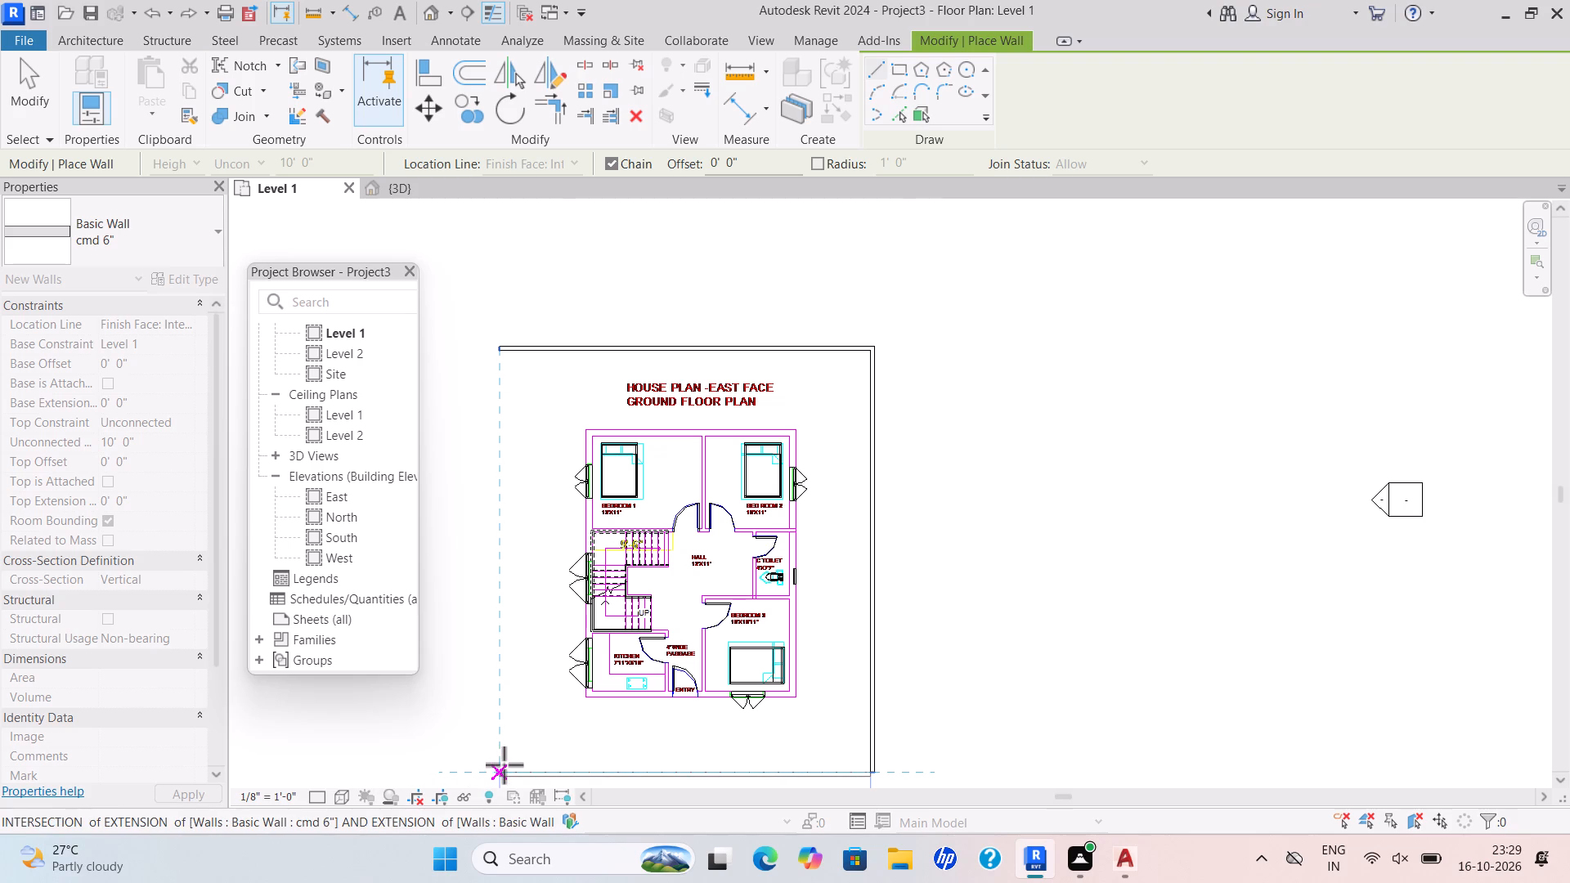
{"action": "left_click", "coordinate": [504, 764]}
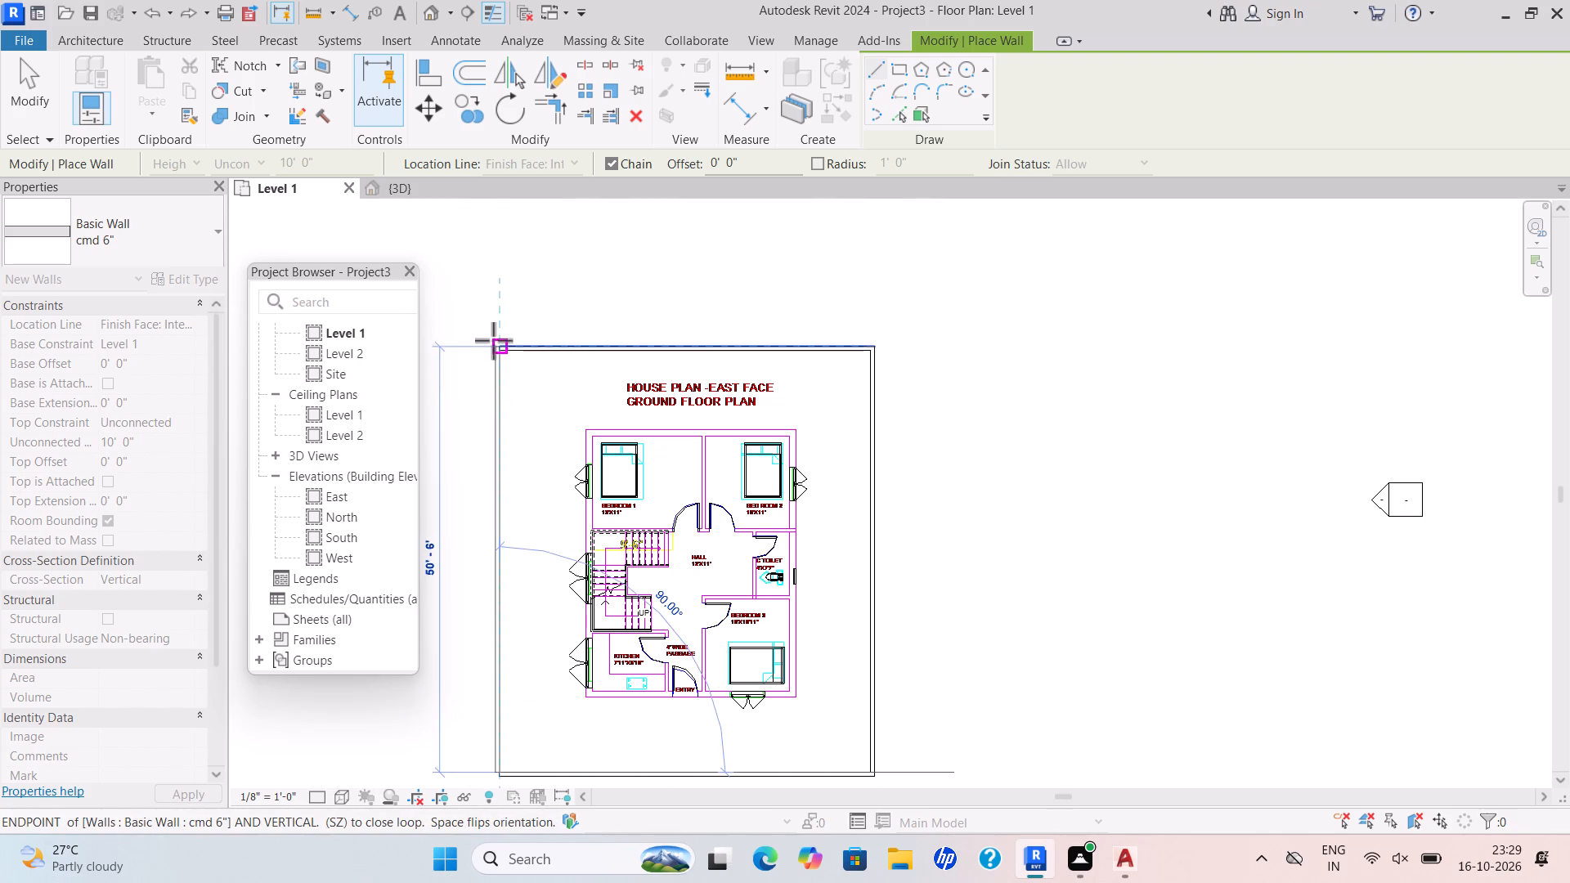
{"action": "scroll", "coordinate": [493, 340], "scroll_direction": "up", "scroll_amount": 4}
{"action": "left_click", "coordinate": [493, 340]}
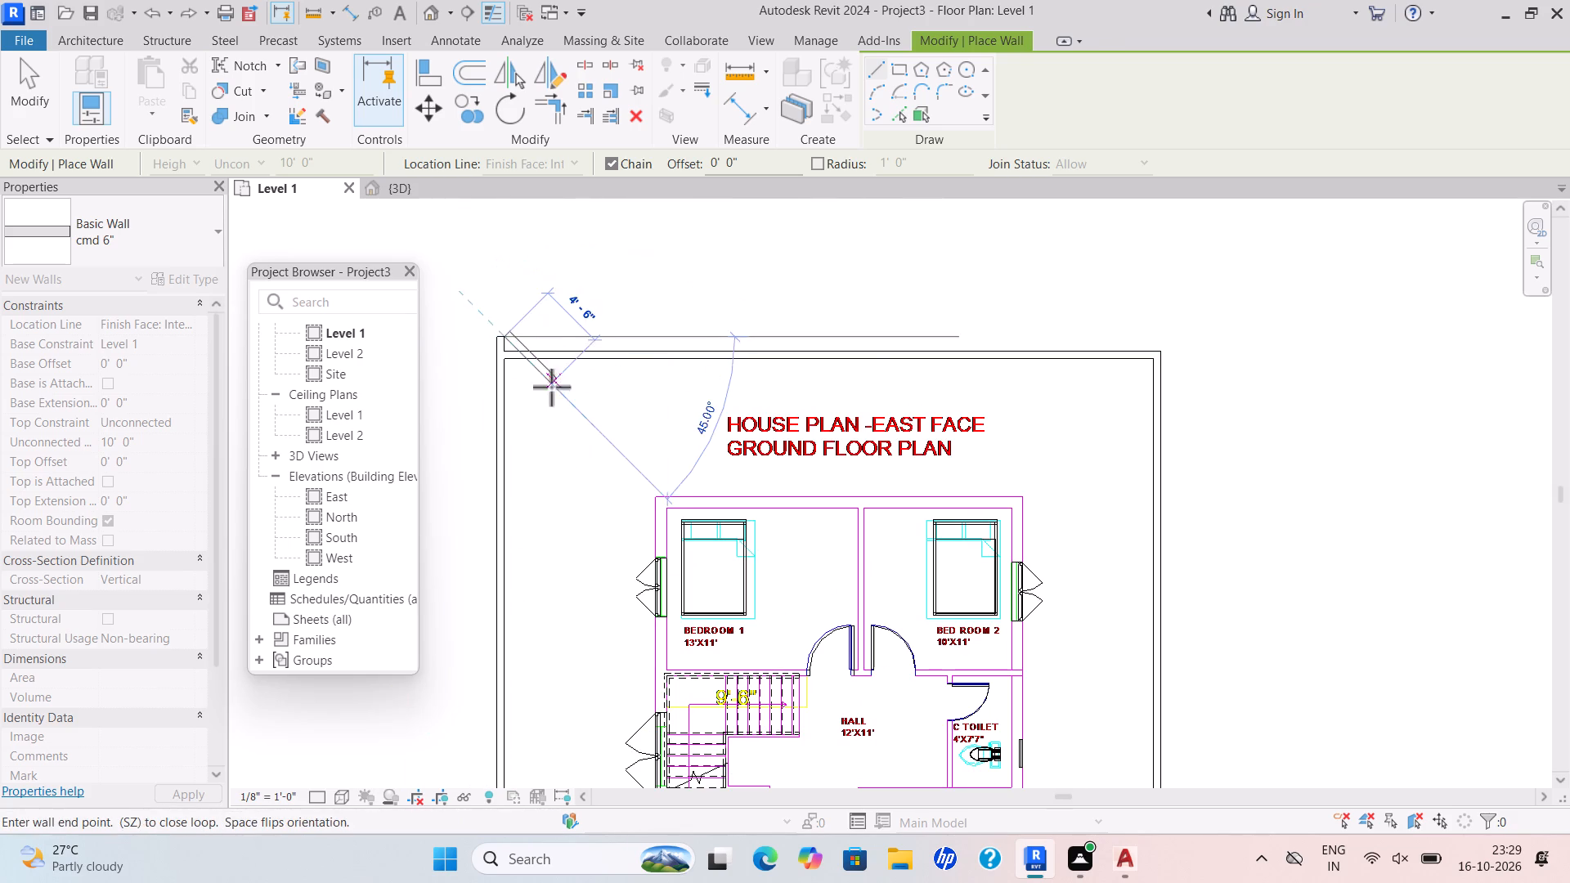
{"action": "key", "text": "Escape"}
{"action": "key", "text": "Escape"}
{"action": "key", "text": "Escape"}
Shorten the boundary wall on the plan's left side so its overshooting upper end meets the top wall at the corner.
{"action": "scroll", "coordinate": [500, 409], "scroll_direction": "up", "scroll_amount": 4}
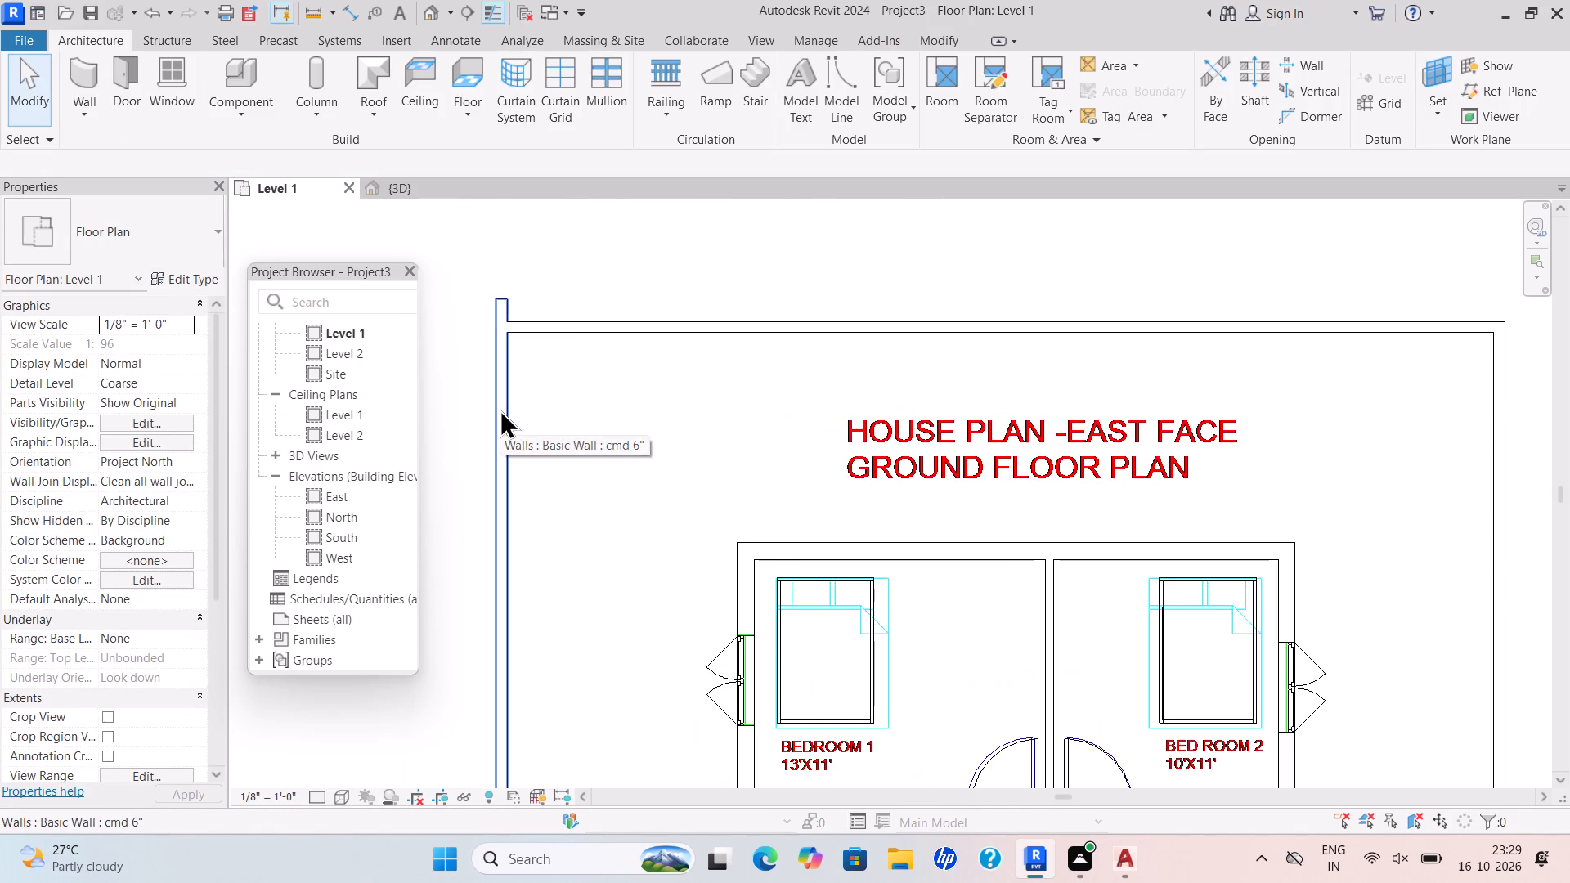
{"action": "left_click", "coordinate": [500, 409]}
{"action": "middle_click_drag", "start_coordinate": [536, 449], "coordinate": [545, 499]}
{"action": "scroll", "coordinate": [523, 322], "scroll_direction": "up", "scroll_amount": 2}
{"action": "left_click_drag", "start_coordinate": [519, 331], "coordinate": [524, 366]}
{"action": "key", "text": "Escape"}
{"action": "scroll", "coordinate": [587, 361], "scroll_direction": "down", "scroll_amount": 6}
{"action": "key", "text": "Escape"}
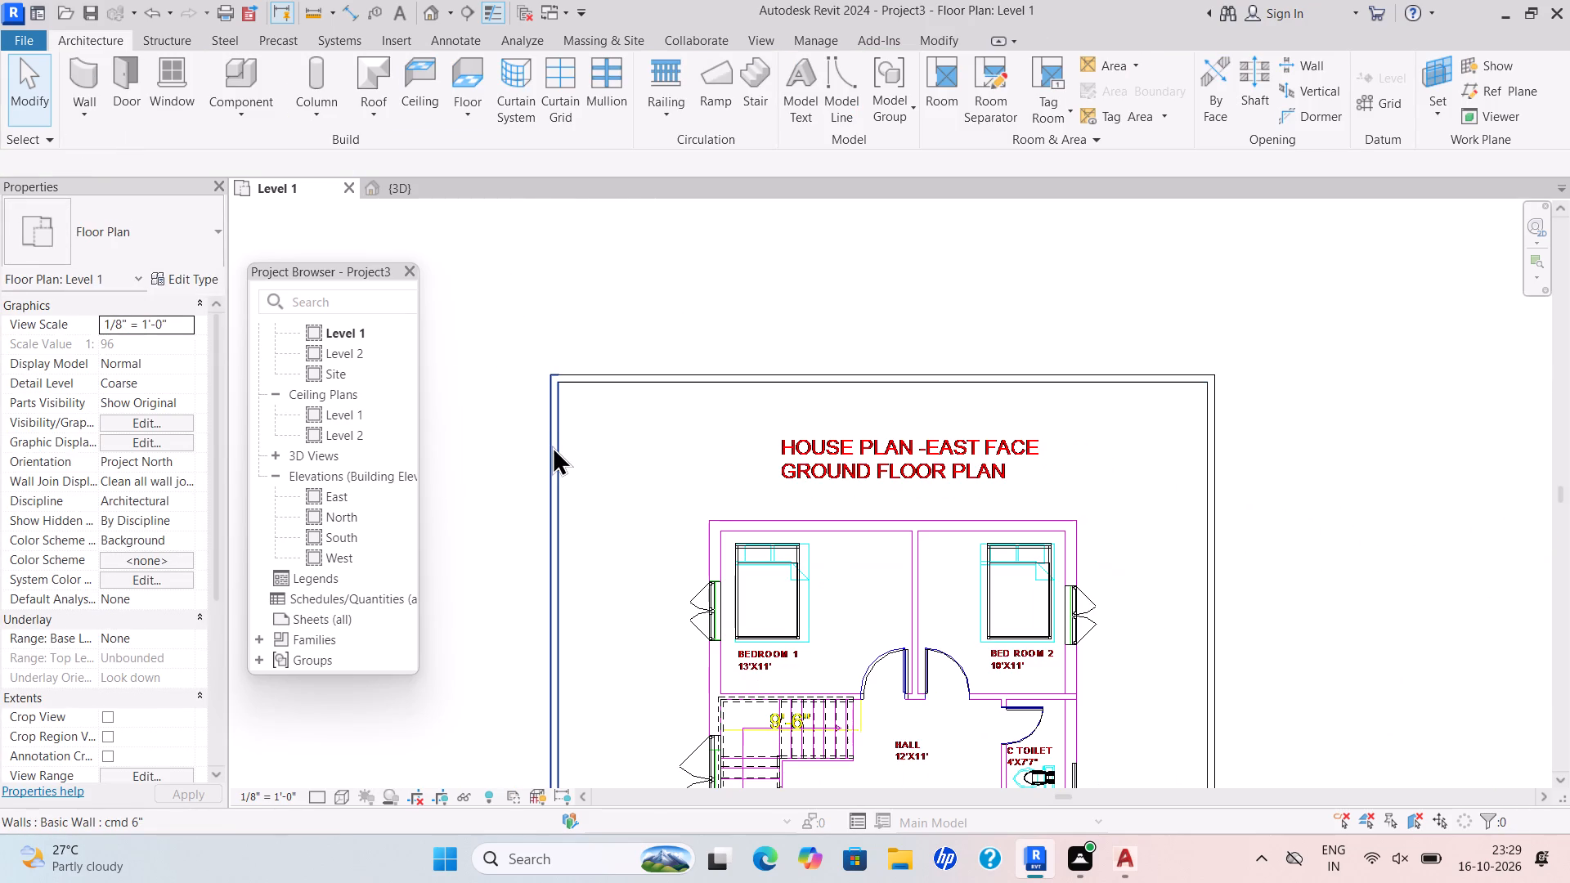
Select all four cmd 6" boundary walls and set their unconnected height to 4'.
{"action": "left_click", "coordinate": [550, 448]}
{"action": "type", "text": "sa"}
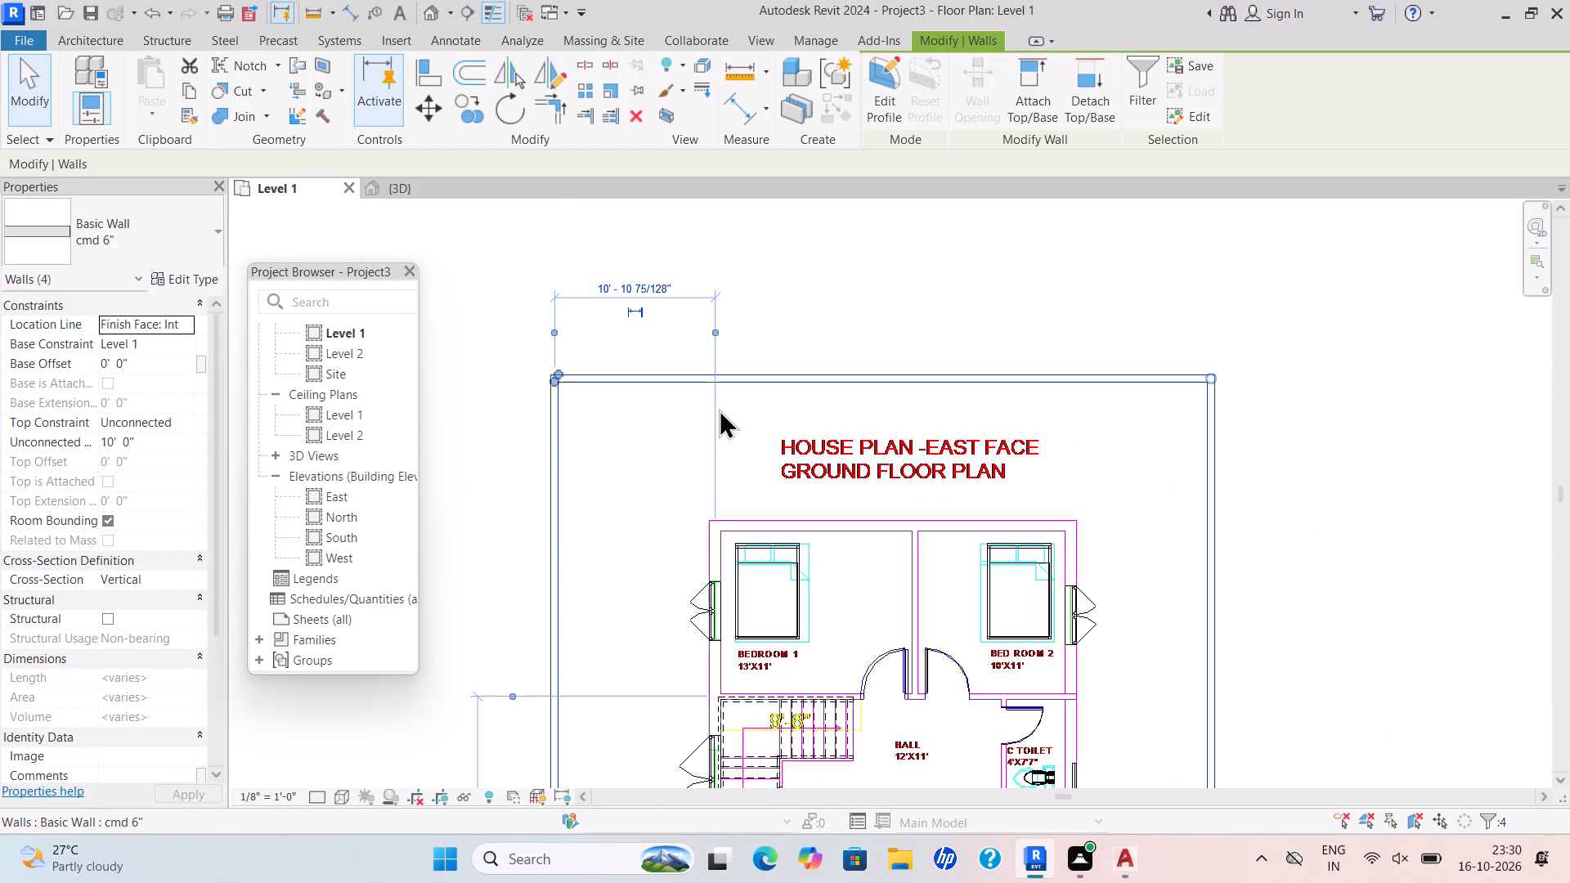
{"action": "scroll", "coordinate": [732, 405], "scroll_direction": "down", "scroll_amount": 4}
{"action": "left_click_drag", "start_coordinate": [142, 440], "coordinate": [66, 468]}
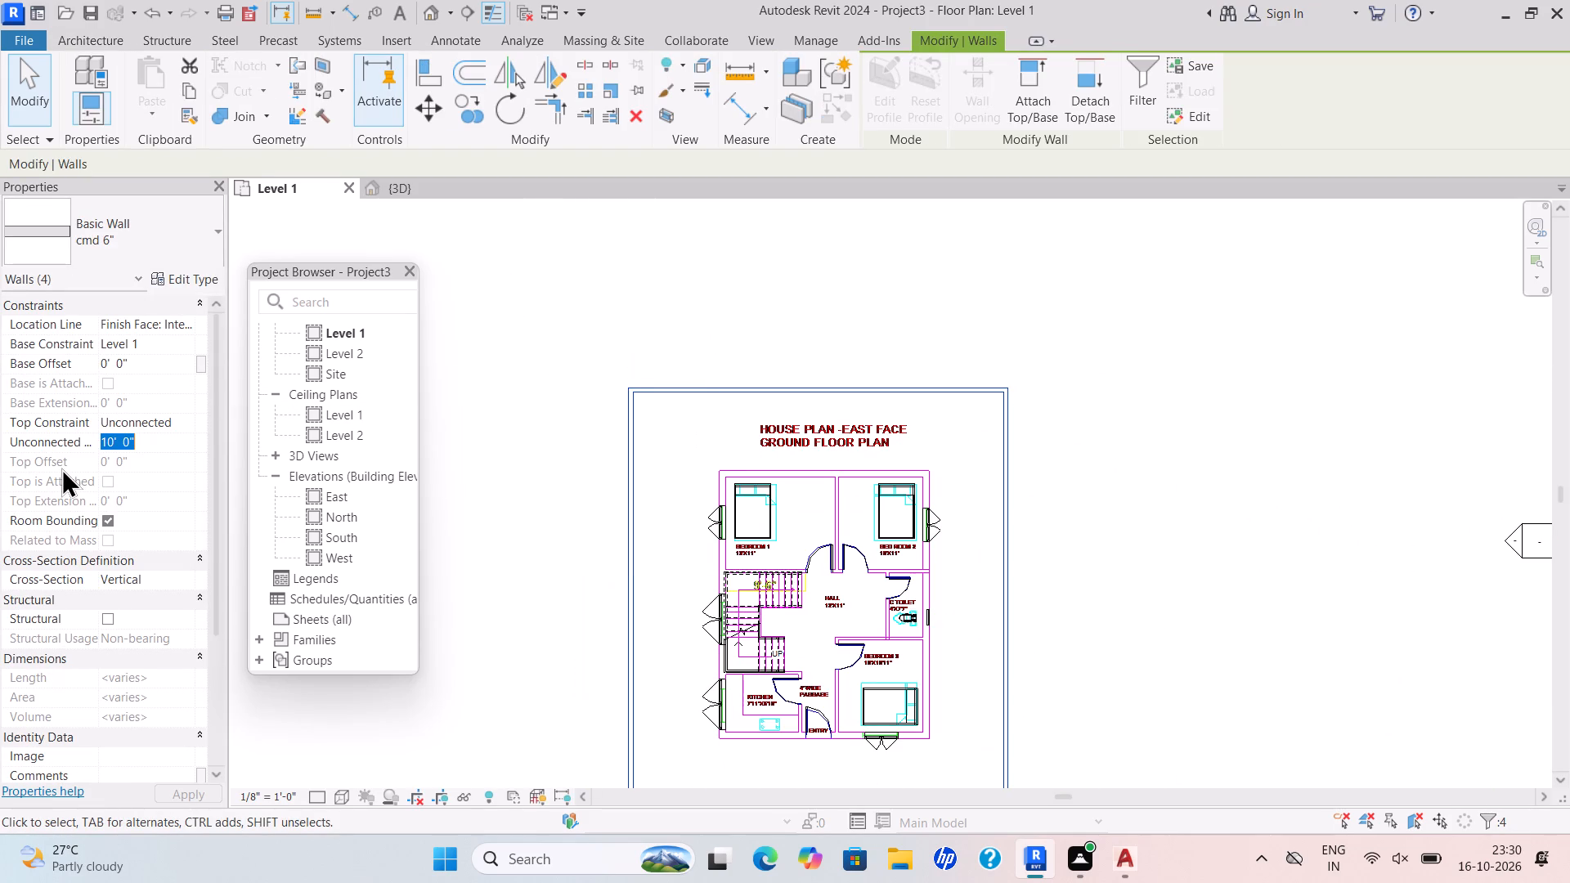
{"action": "key", "text": "BackSpace"}
{"action": "type", "text": "4'"}
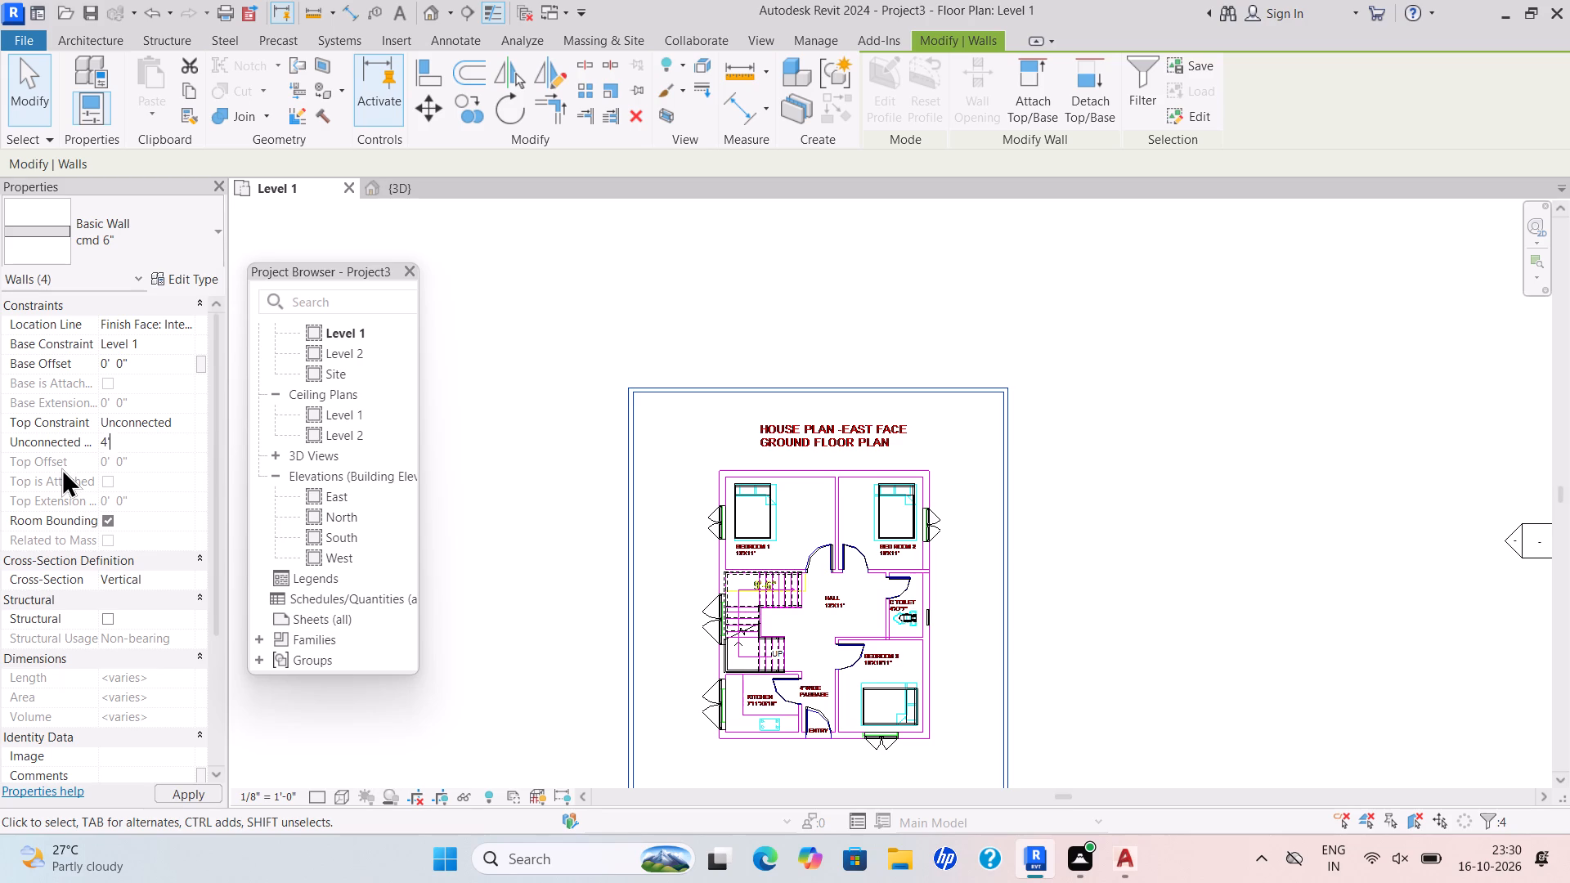
{"action": "key", "text": "Return"}
{"action": "key", "text": "Escape"}
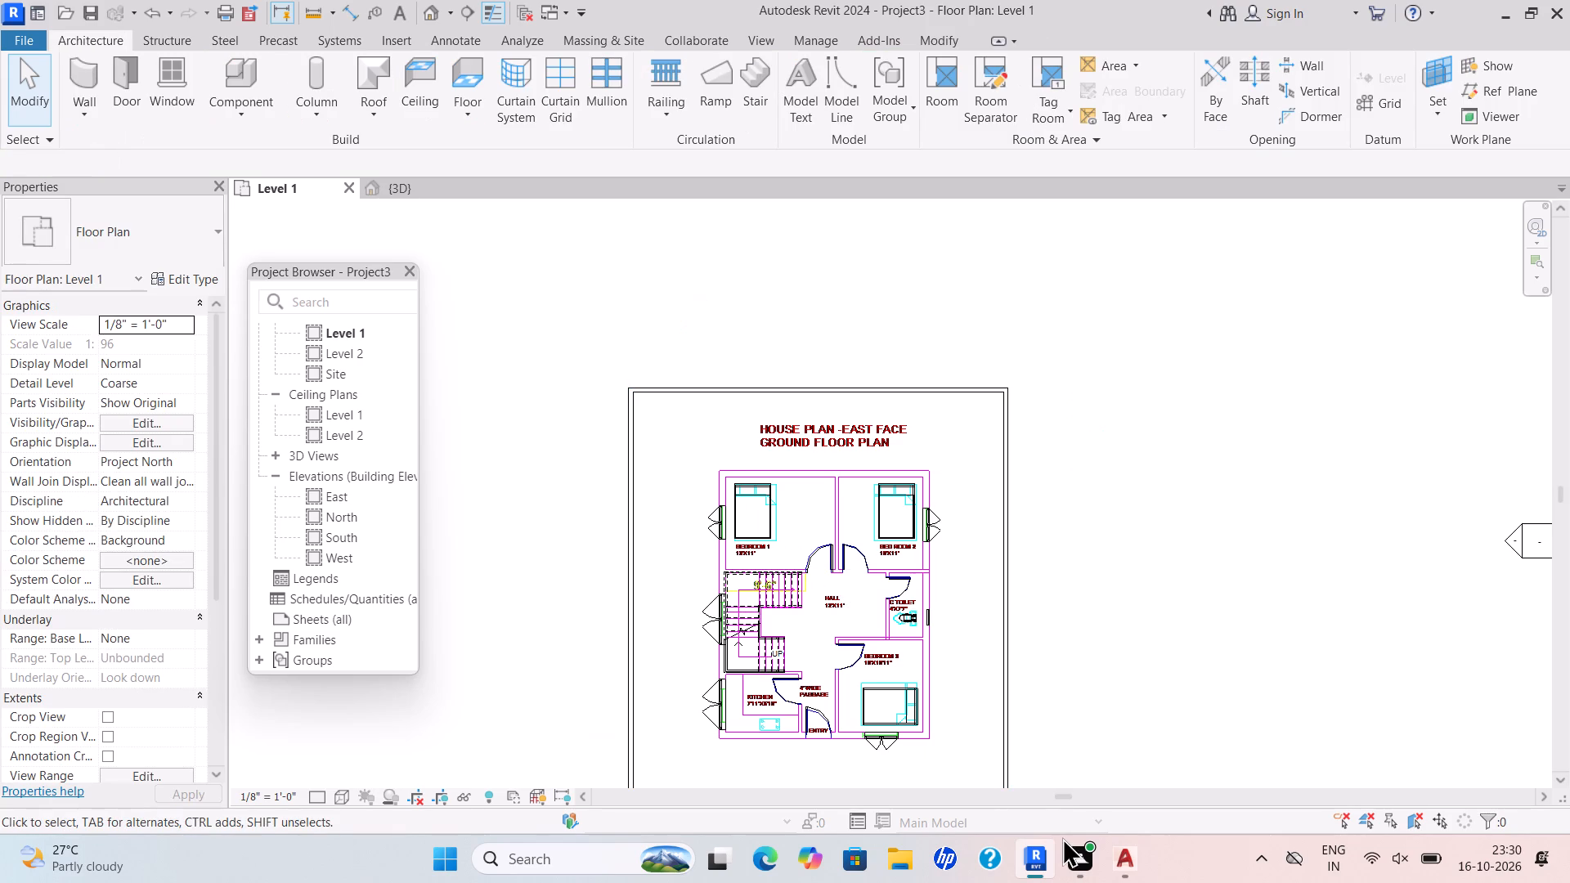
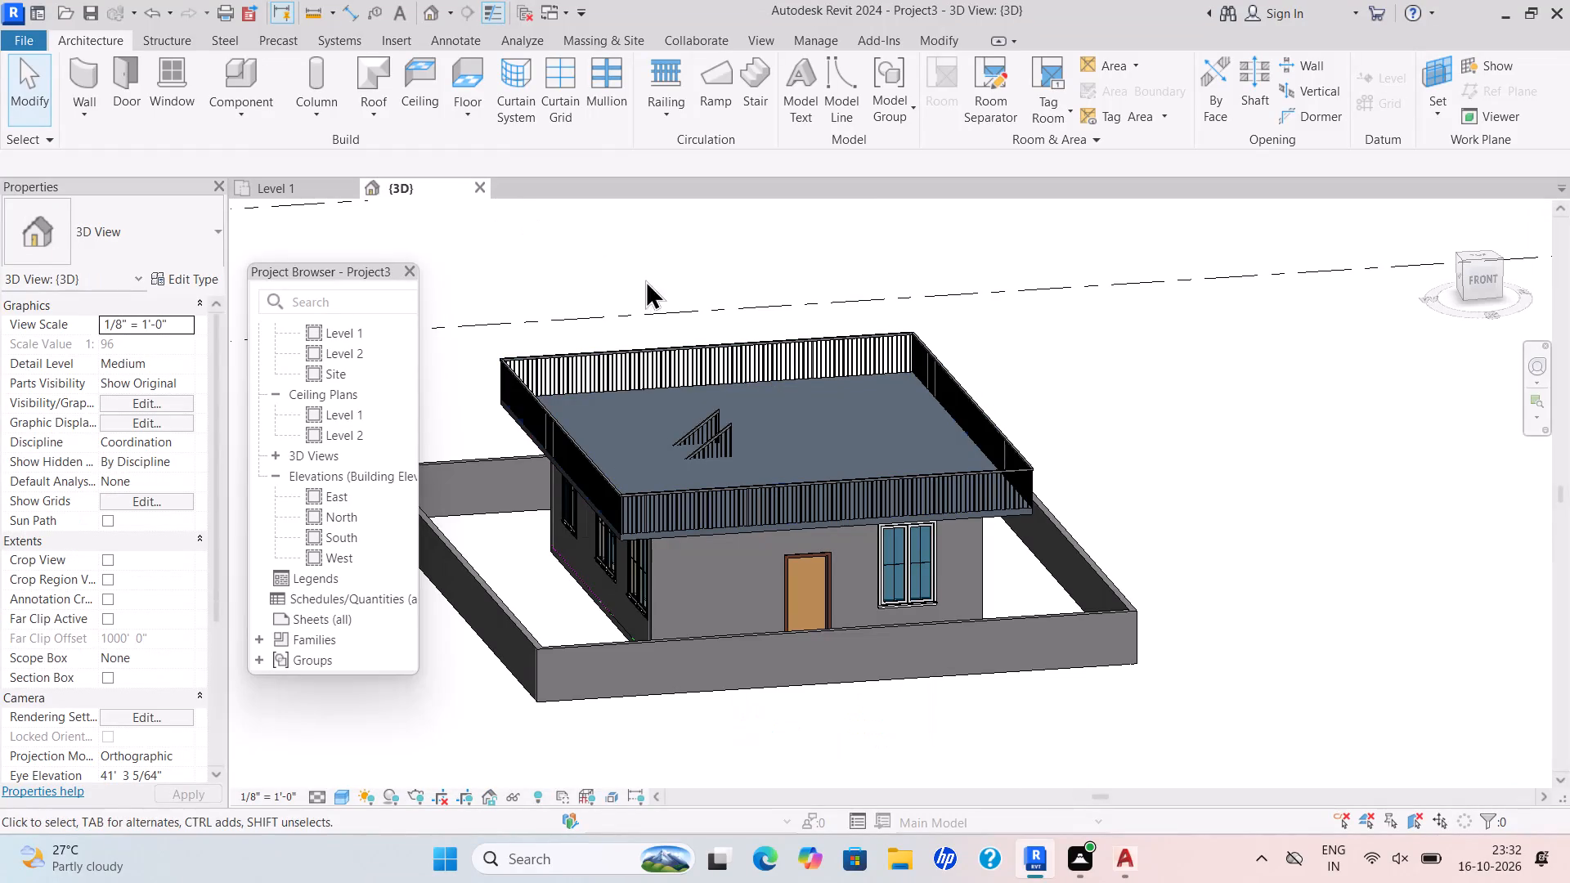
Load the Gate_davinder_11707.0001 component family from the Gate folder for placement on the Level 1 plan.
{"action": "left_click", "coordinate": [273, 202]}
{"action": "left_click", "coordinate": [280, 183]}
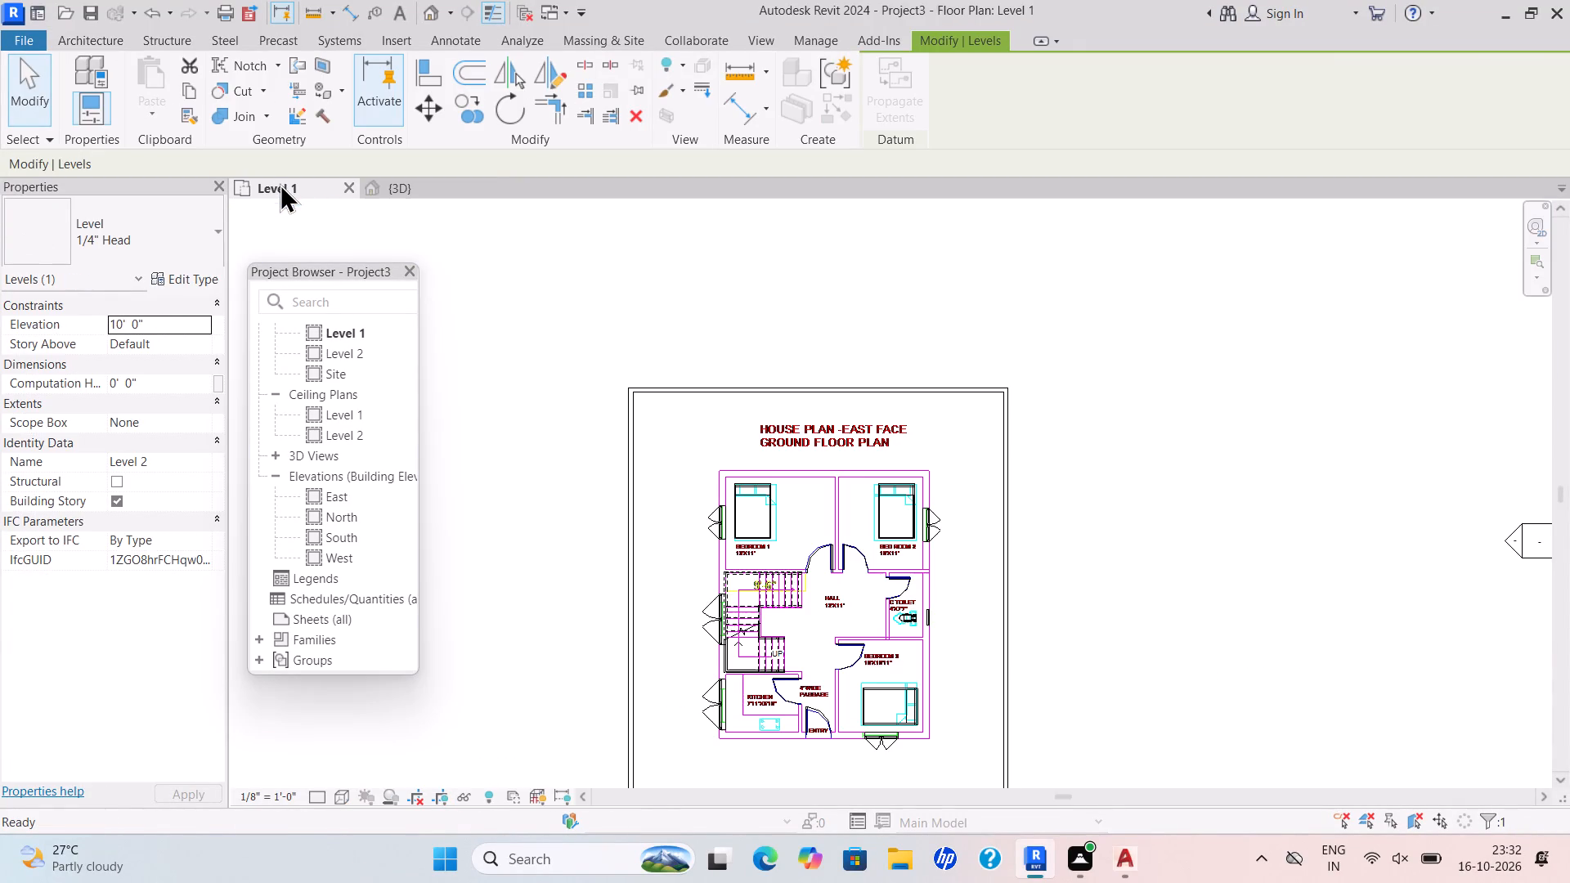
{"action": "left_click", "coordinate": [92, 38]}
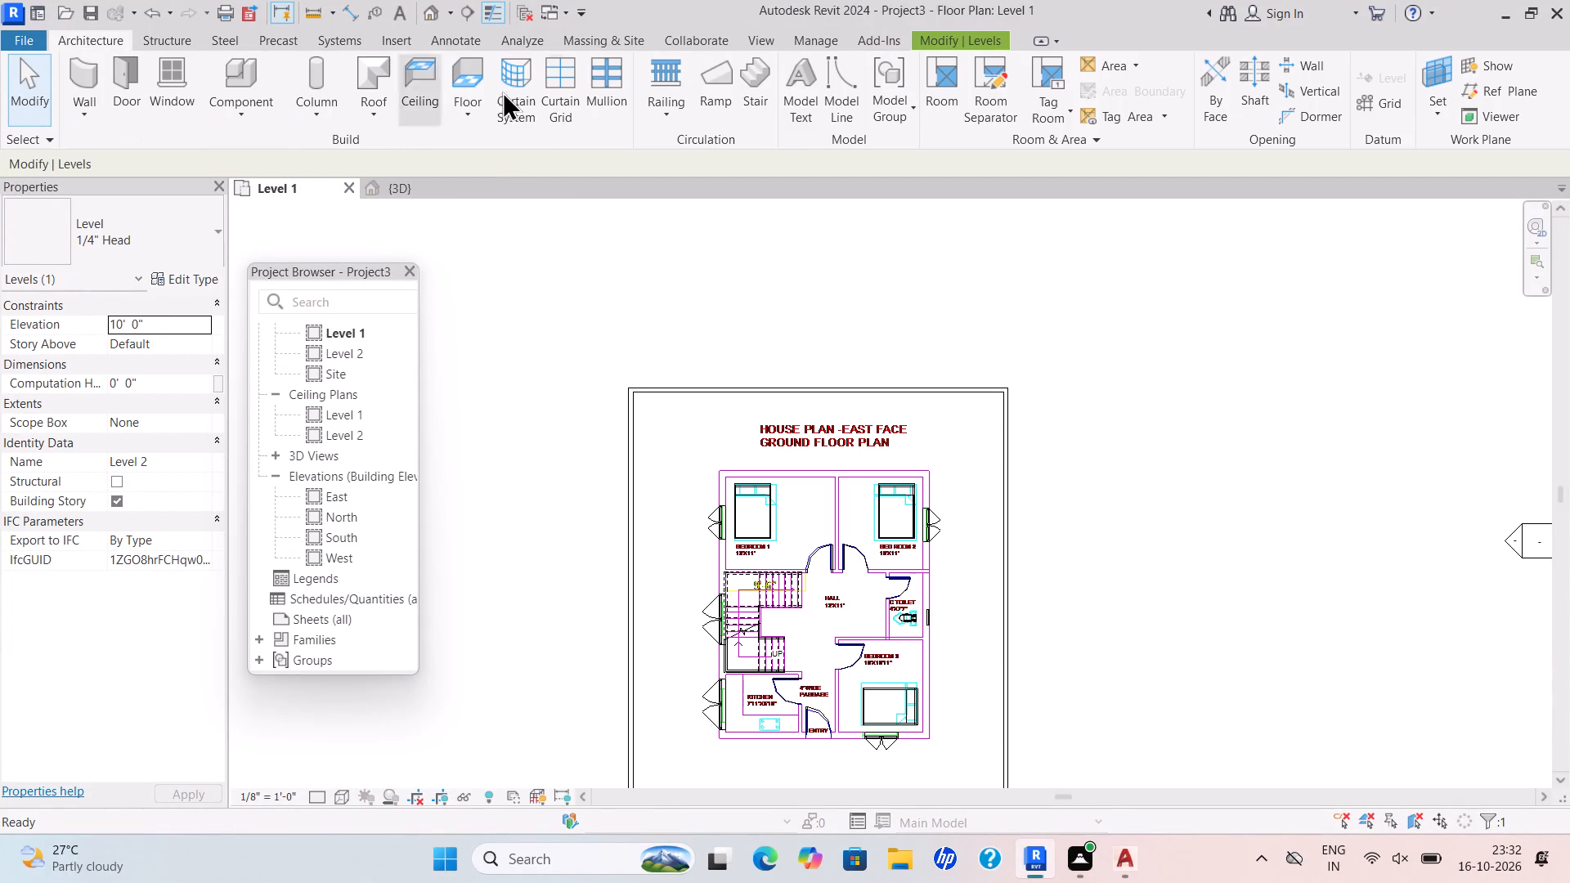
{"action": "left_click", "coordinate": [935, 38]}
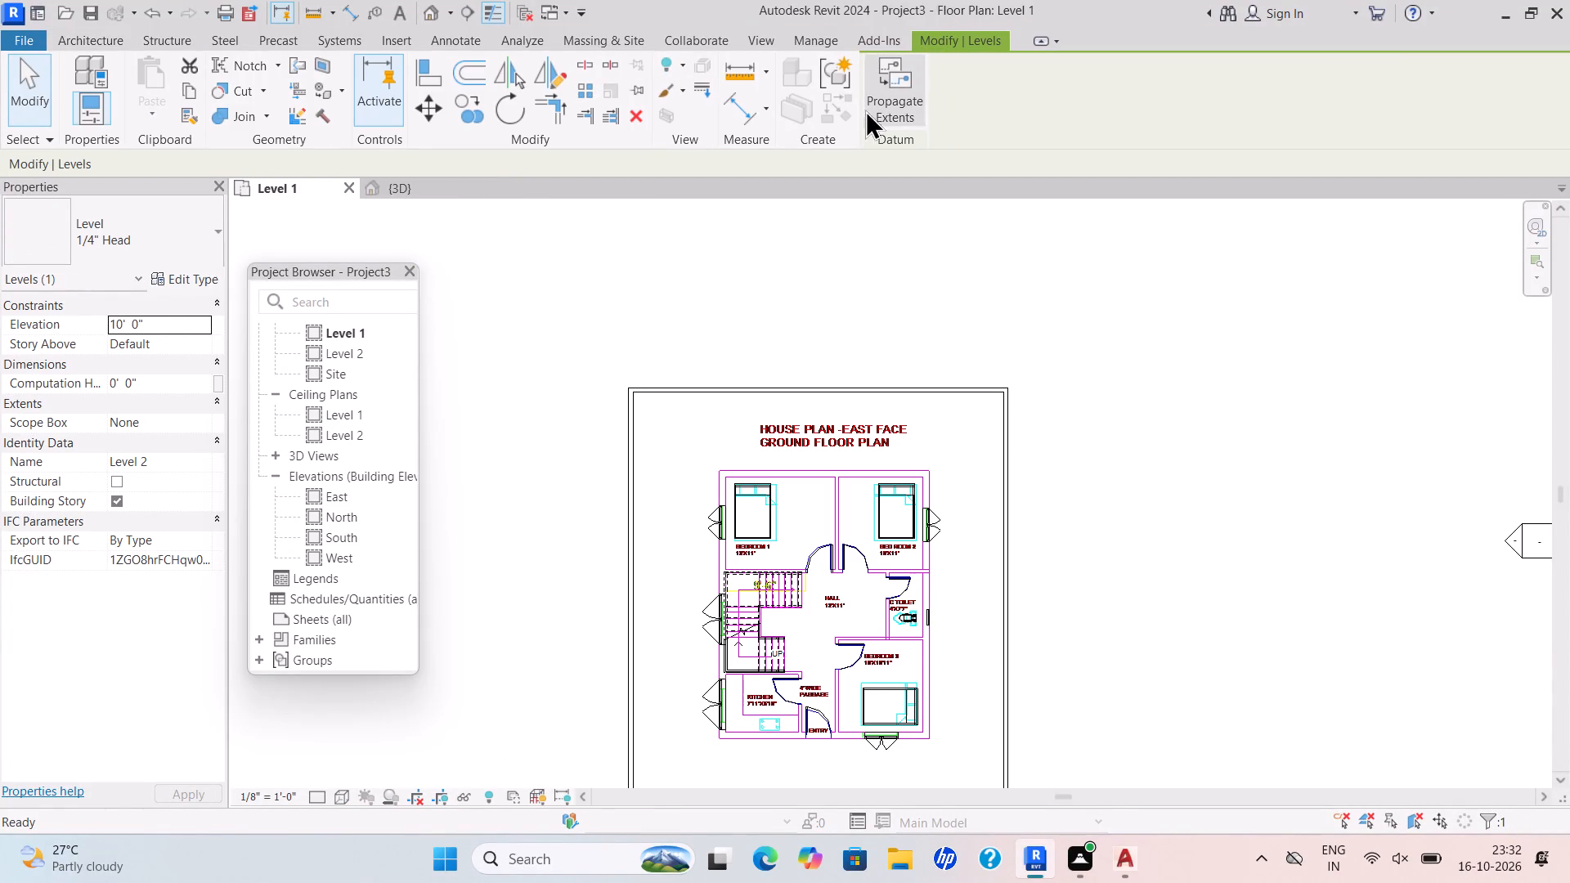
{"action": "left_click", "coordinate": [100, 36]}
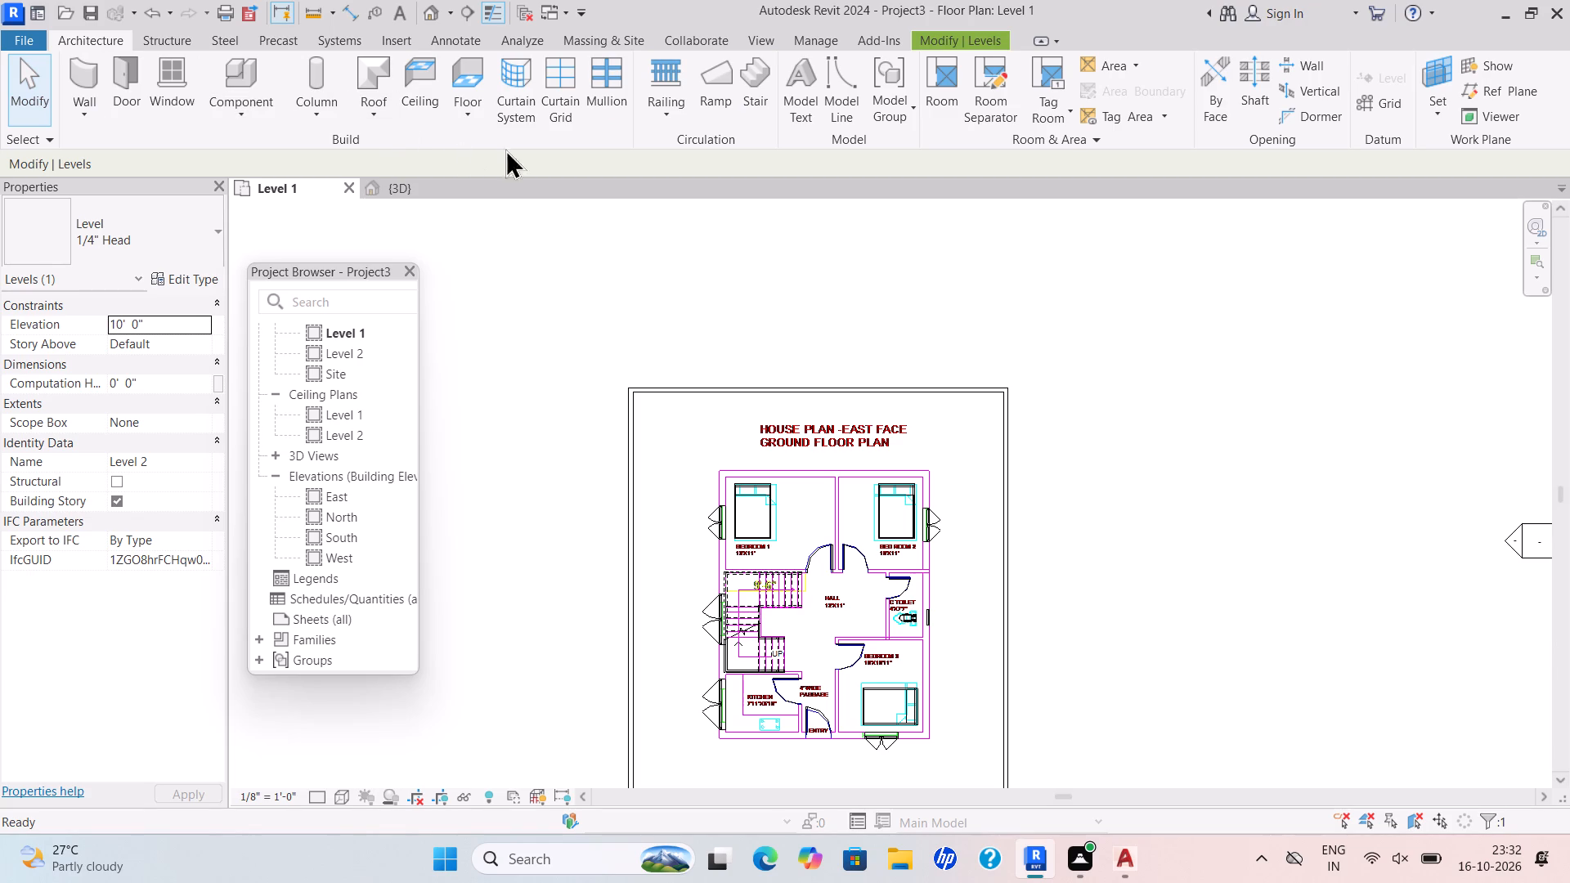
{"action": "left_click", "coordinate": [261, 105]}
{"action": "left_click", "coordinate": [262, 136]}
{"action": "double_click", "coordinate": [882, 88]}
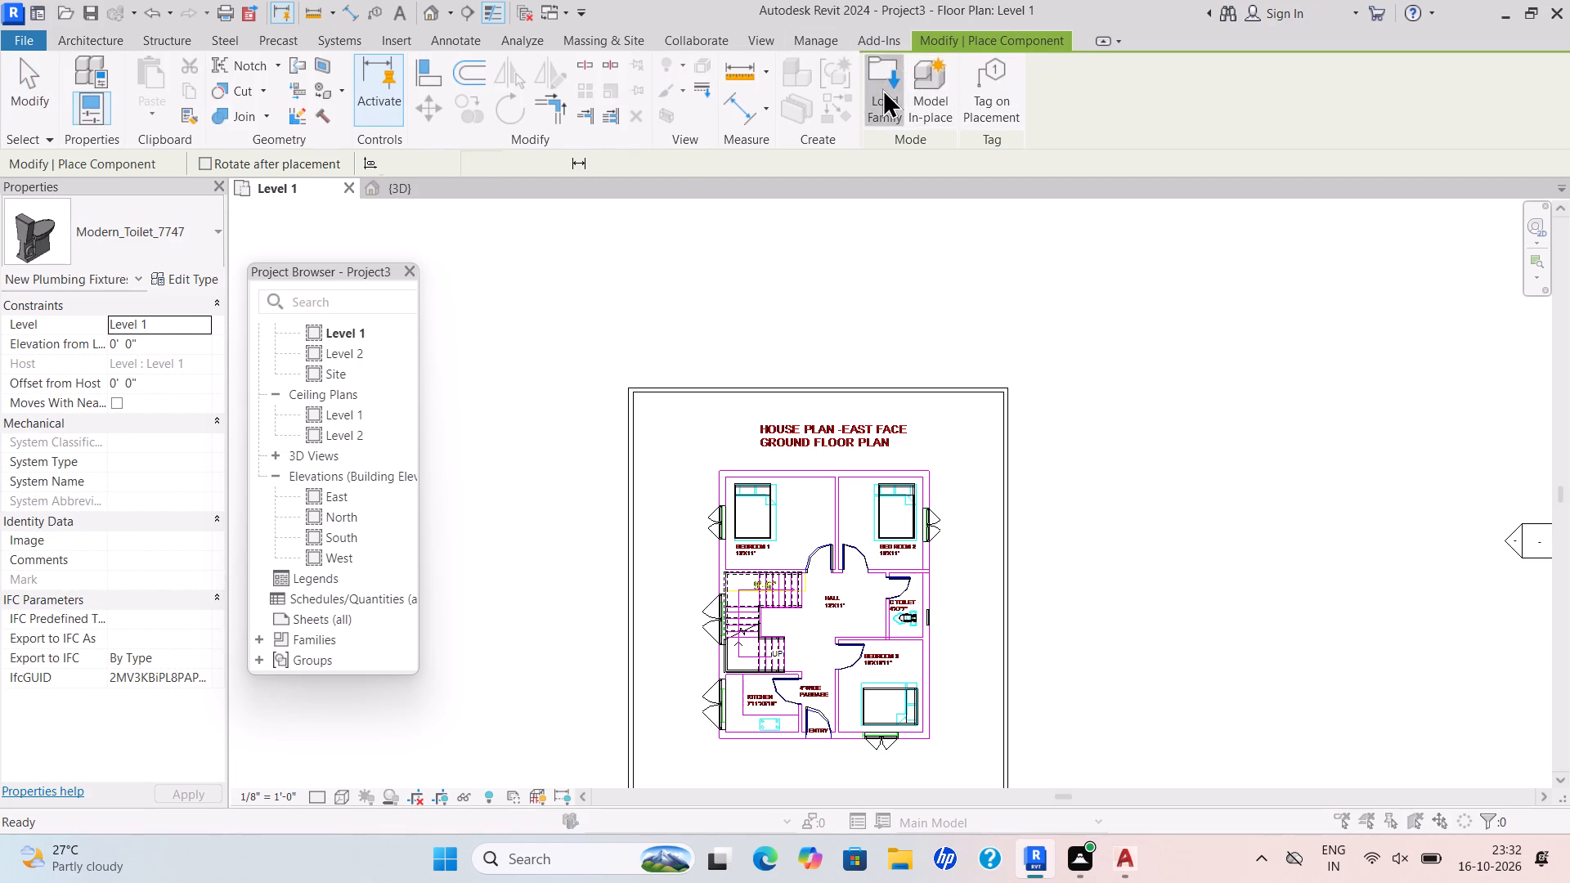
{"action": "left_click_drag", "start_coordinate": [1236, 215], "coordinate": [1227, 223]}
{"action": "left_click", "coordinate": [834, 326]}
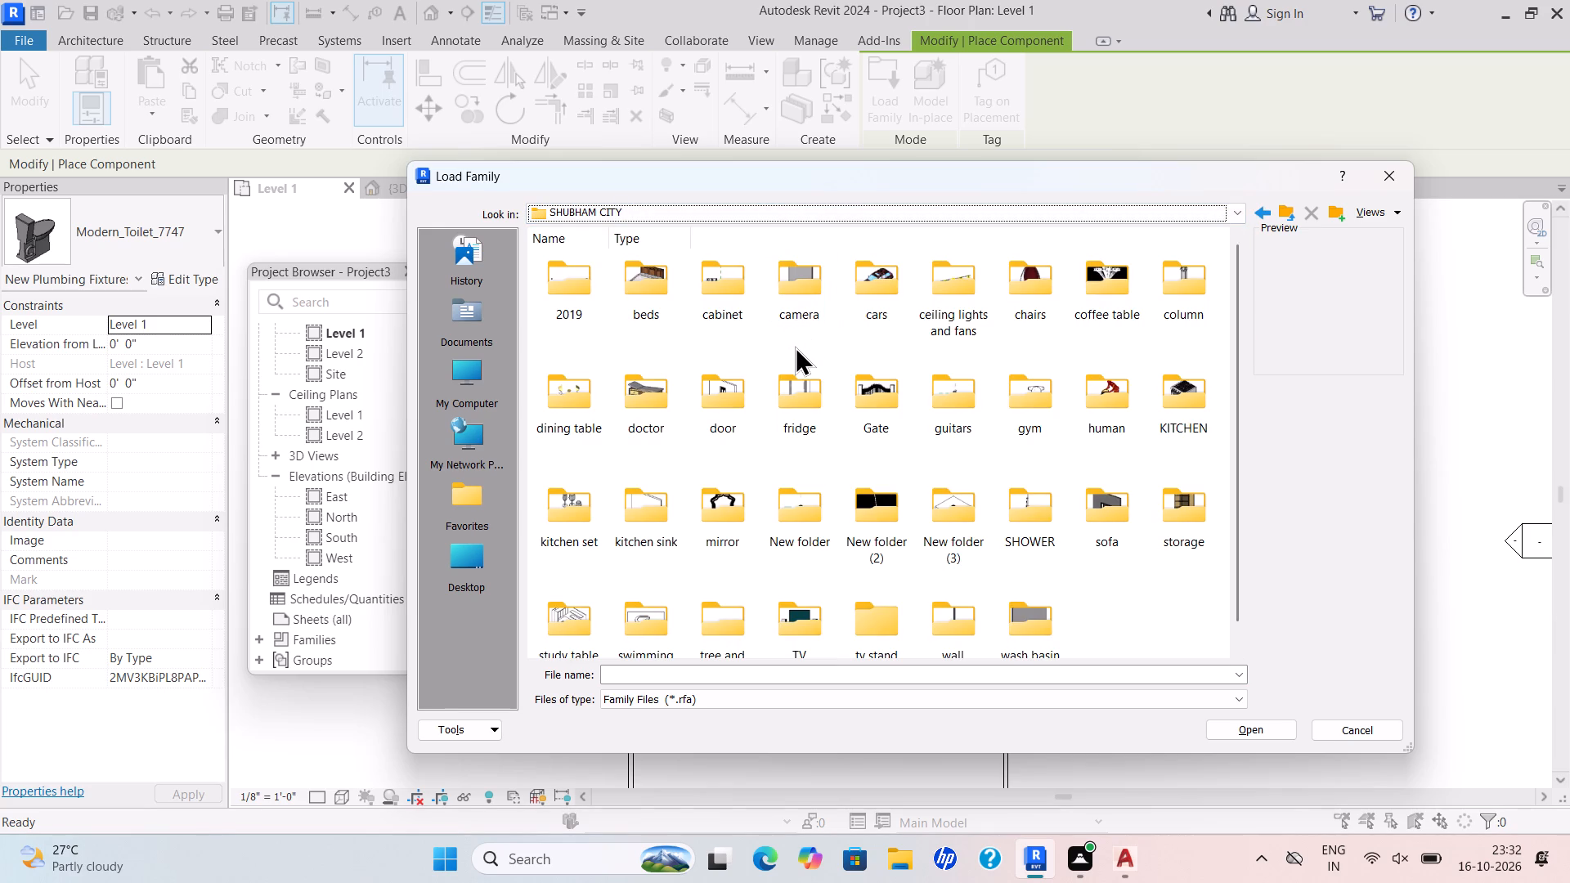
{"action": "double_click", "coordinate": [882, 382]}
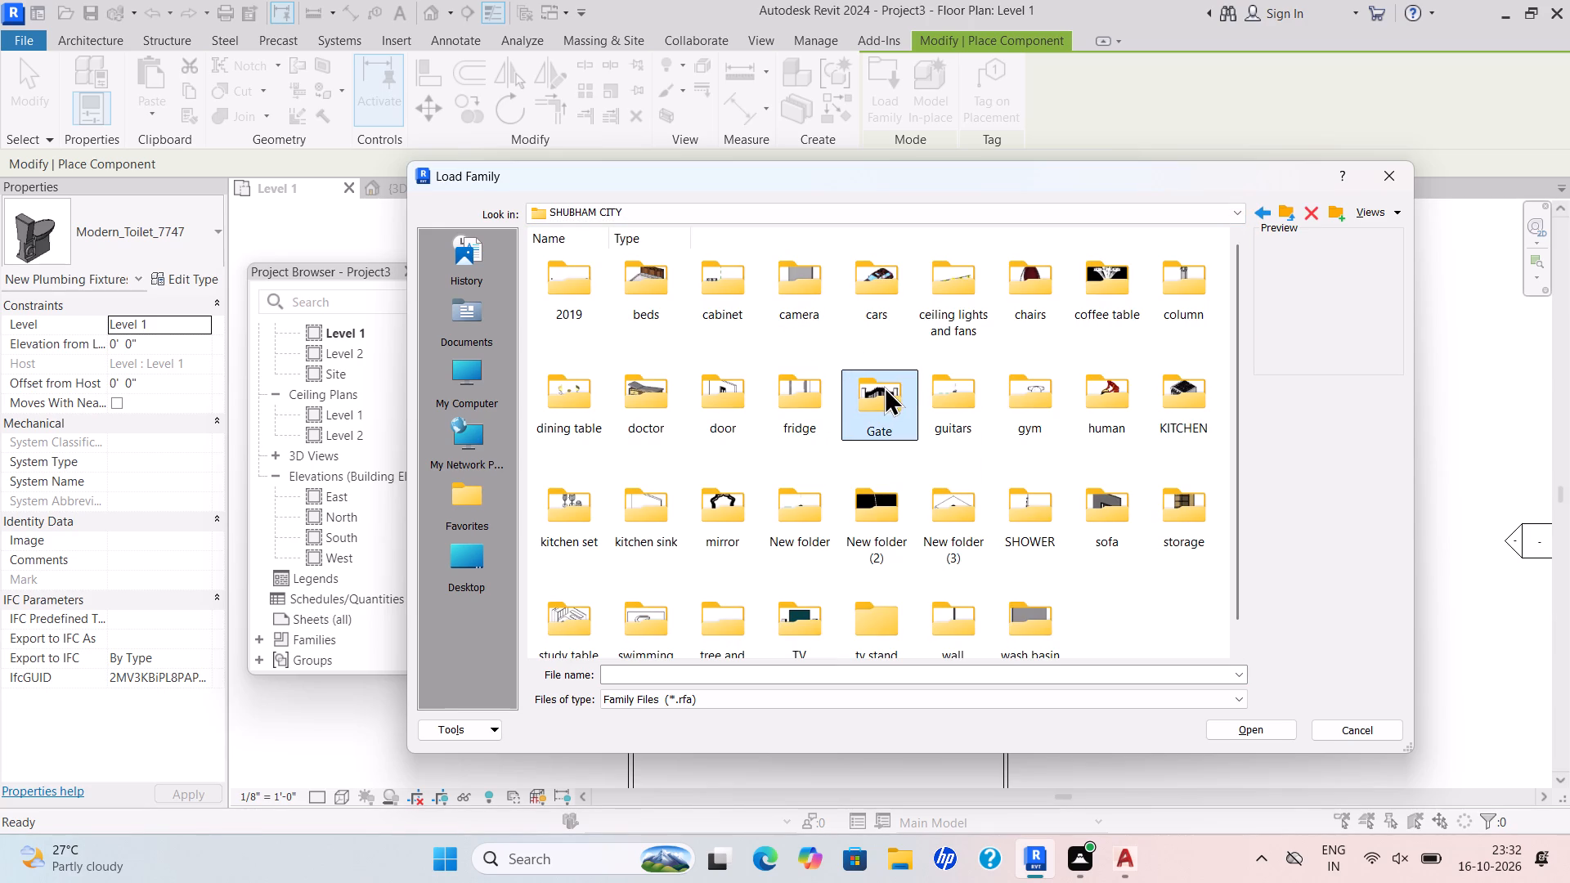
{"action": "double_click", "coordinate": [884, 386]}
{"action": "double_click", "coordinate": [877, 385]}
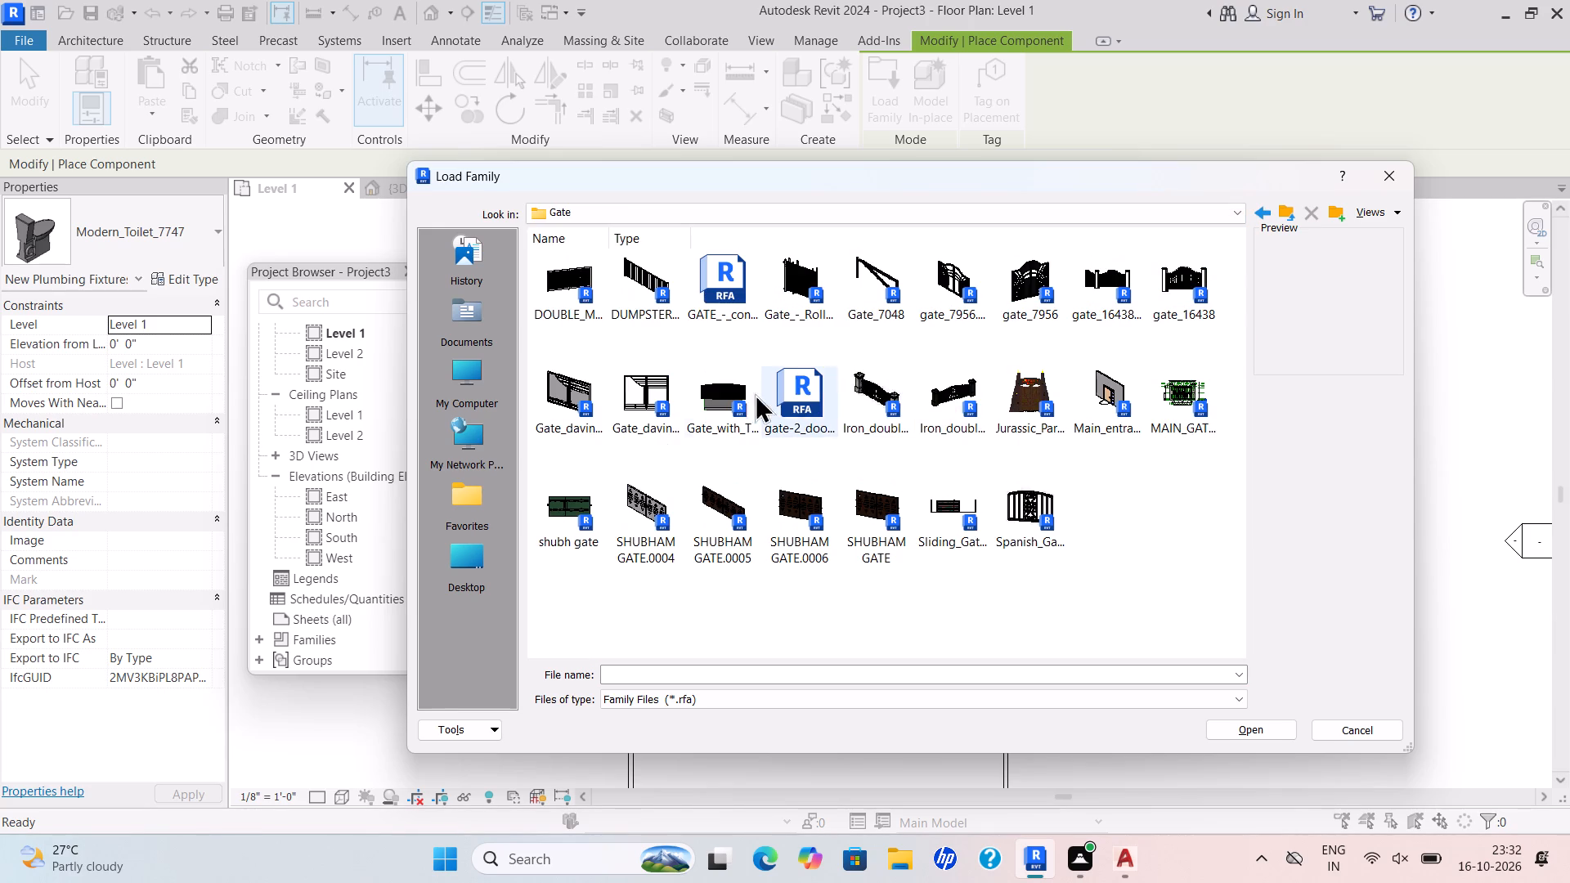
{"action": "left_click", "coordinate": [567, 423]}
{"action": "left_click", "coordinate": [1267, 728]}
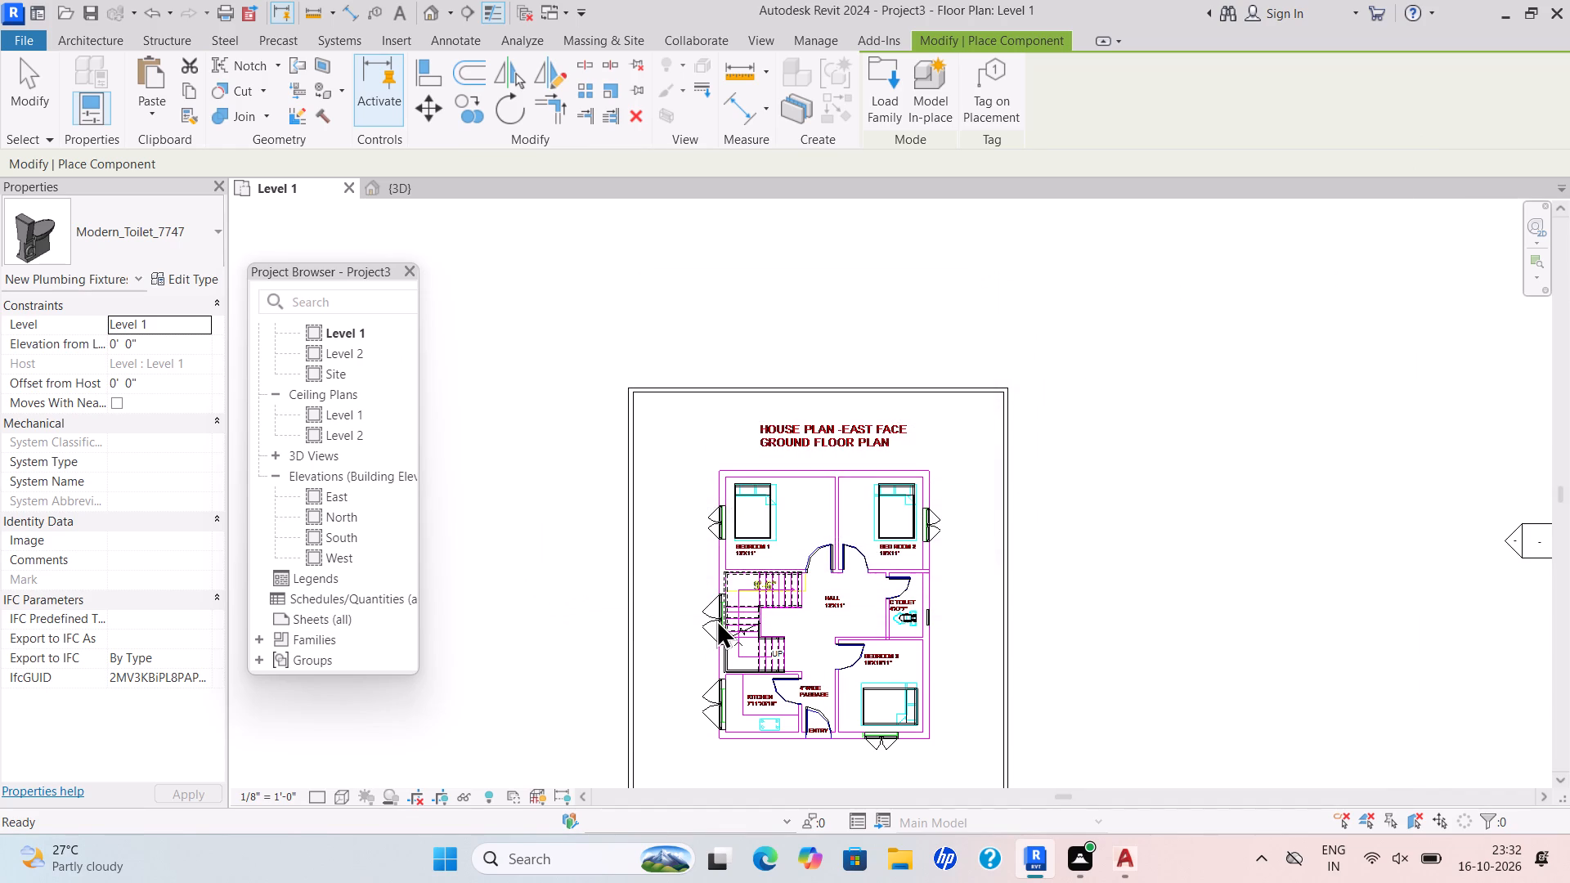
Place the Gate_davinder_11707.0001 gate on the front boundary wall, just below the house entry.
{"action": "scroll", "coordinate": [777, 626], "scroll_direction": "down", "scroll_amount": 1}
{"action": "middle_click_drag", "start_coordinate": [777, 626], "coordinate": [733, 509]}
{"action": "scroll", "coordinate": [744, 538], "scroll_direction": "down", "scroll_amount": 1}
{"action": "middle_click", "coordinate": [733, 504]}
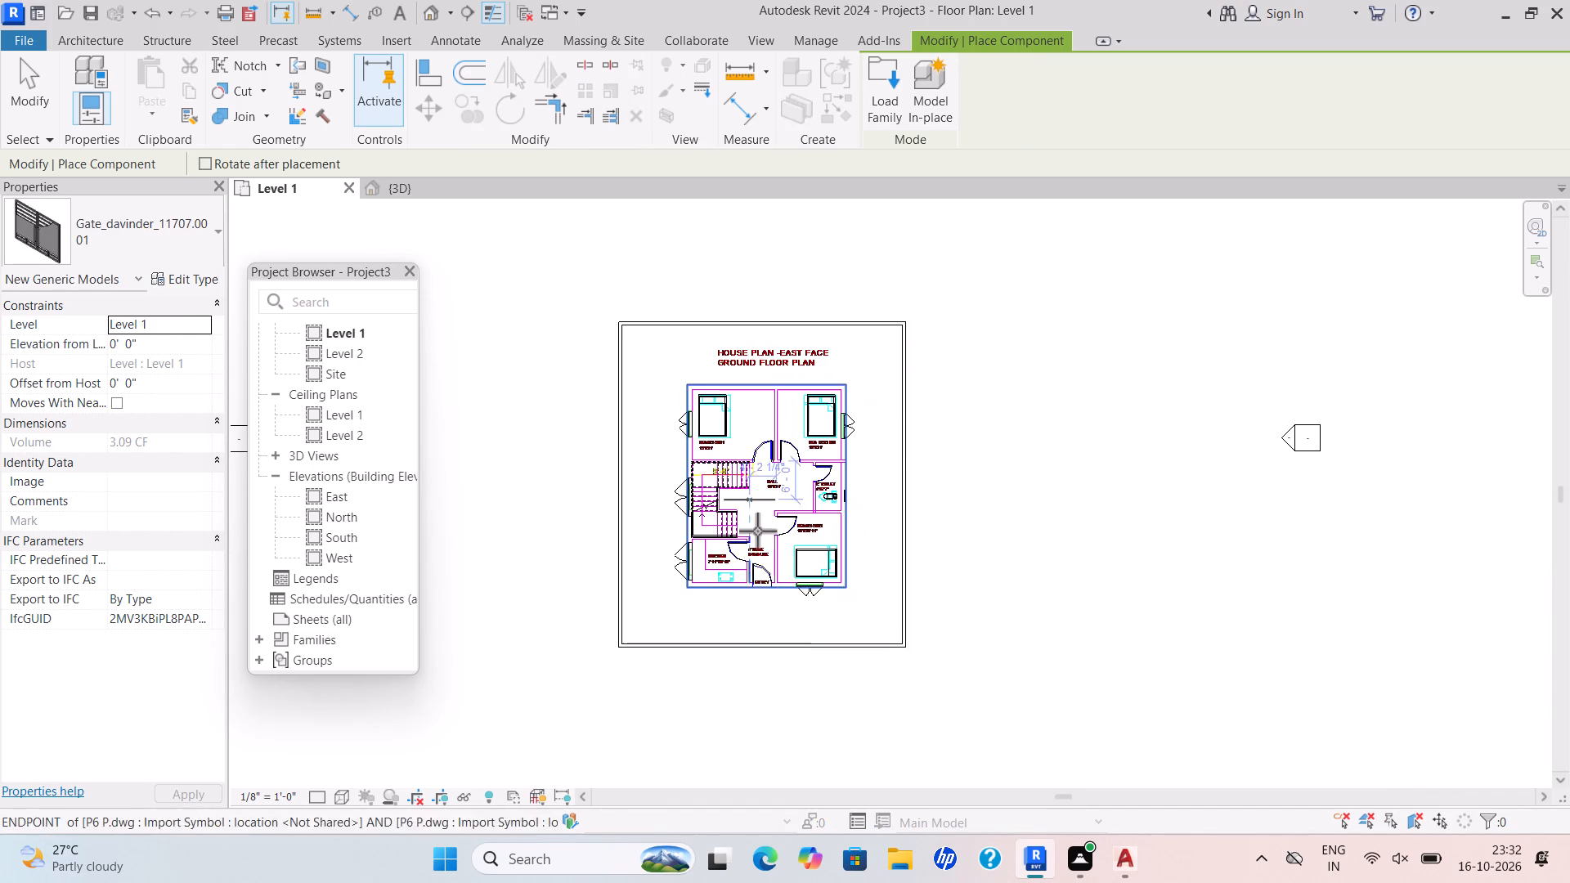
{"action": "scroll", "coordinate": [742, 650], "scroll_direction": "up", "scroll_amount": 10}
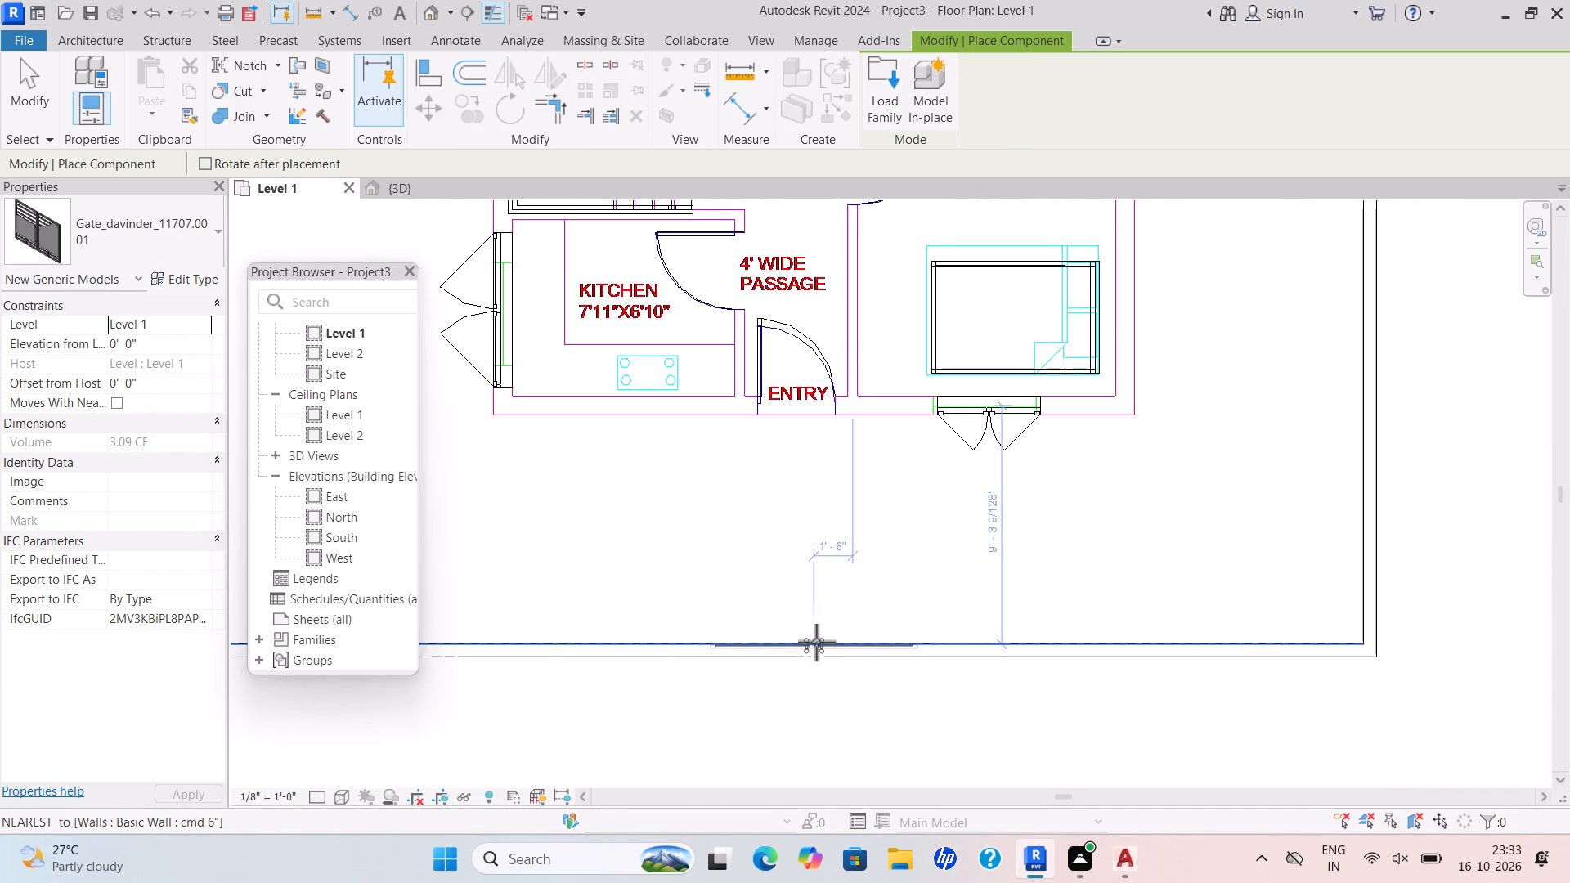
{"action": "left_click", "coordinate": [816, 644]}
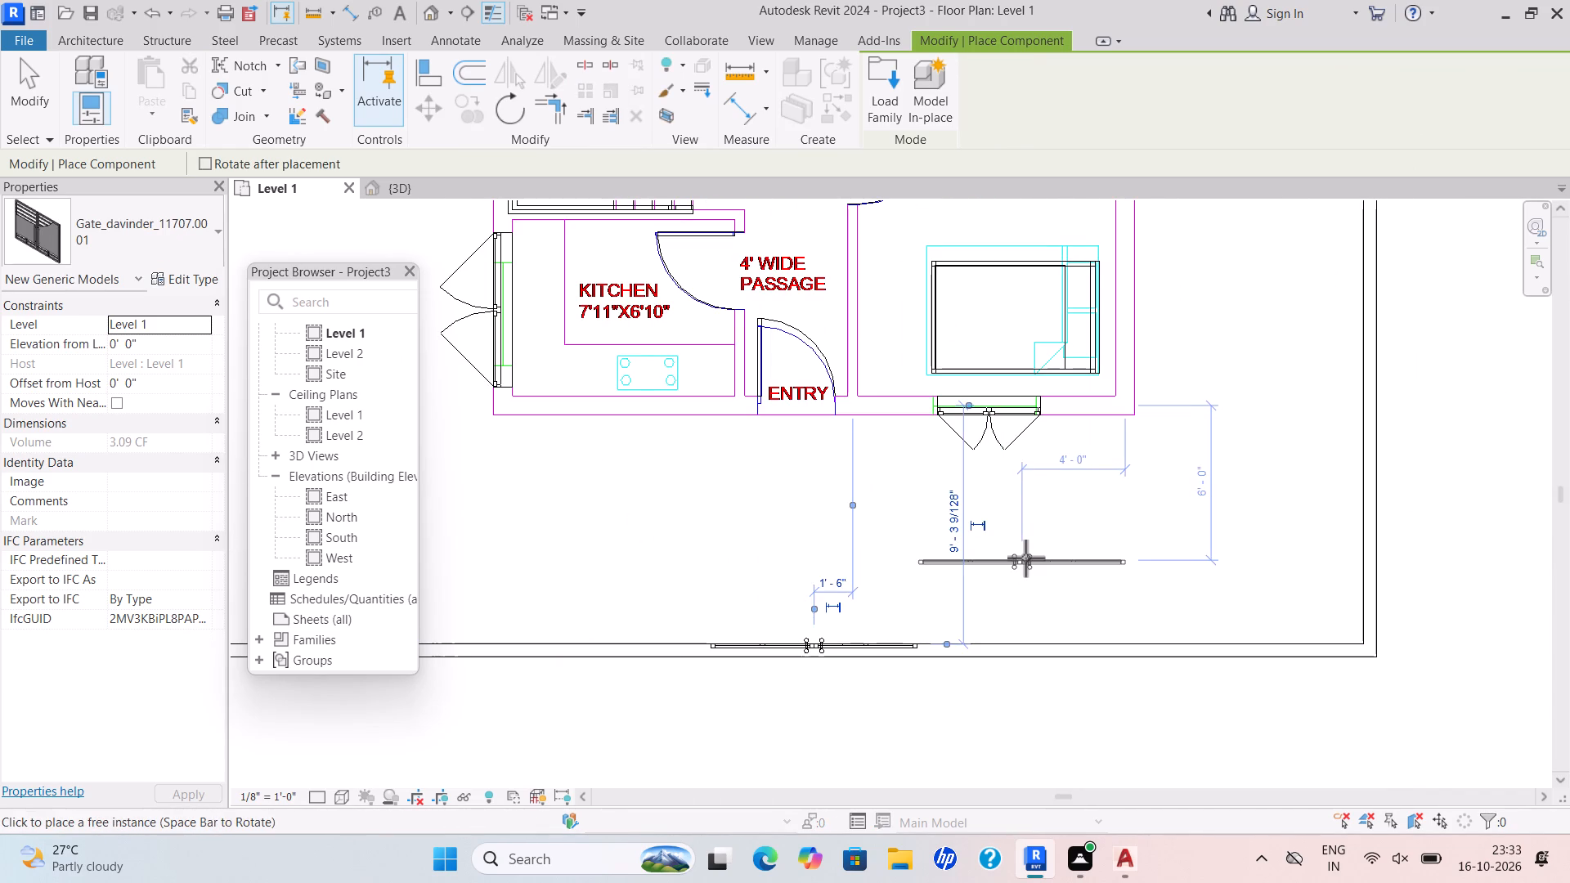
{"action": "key", "text": "Escape"}
{"action": "key", "text": "Escape"}
{"action": "key", "text": "Escape"}
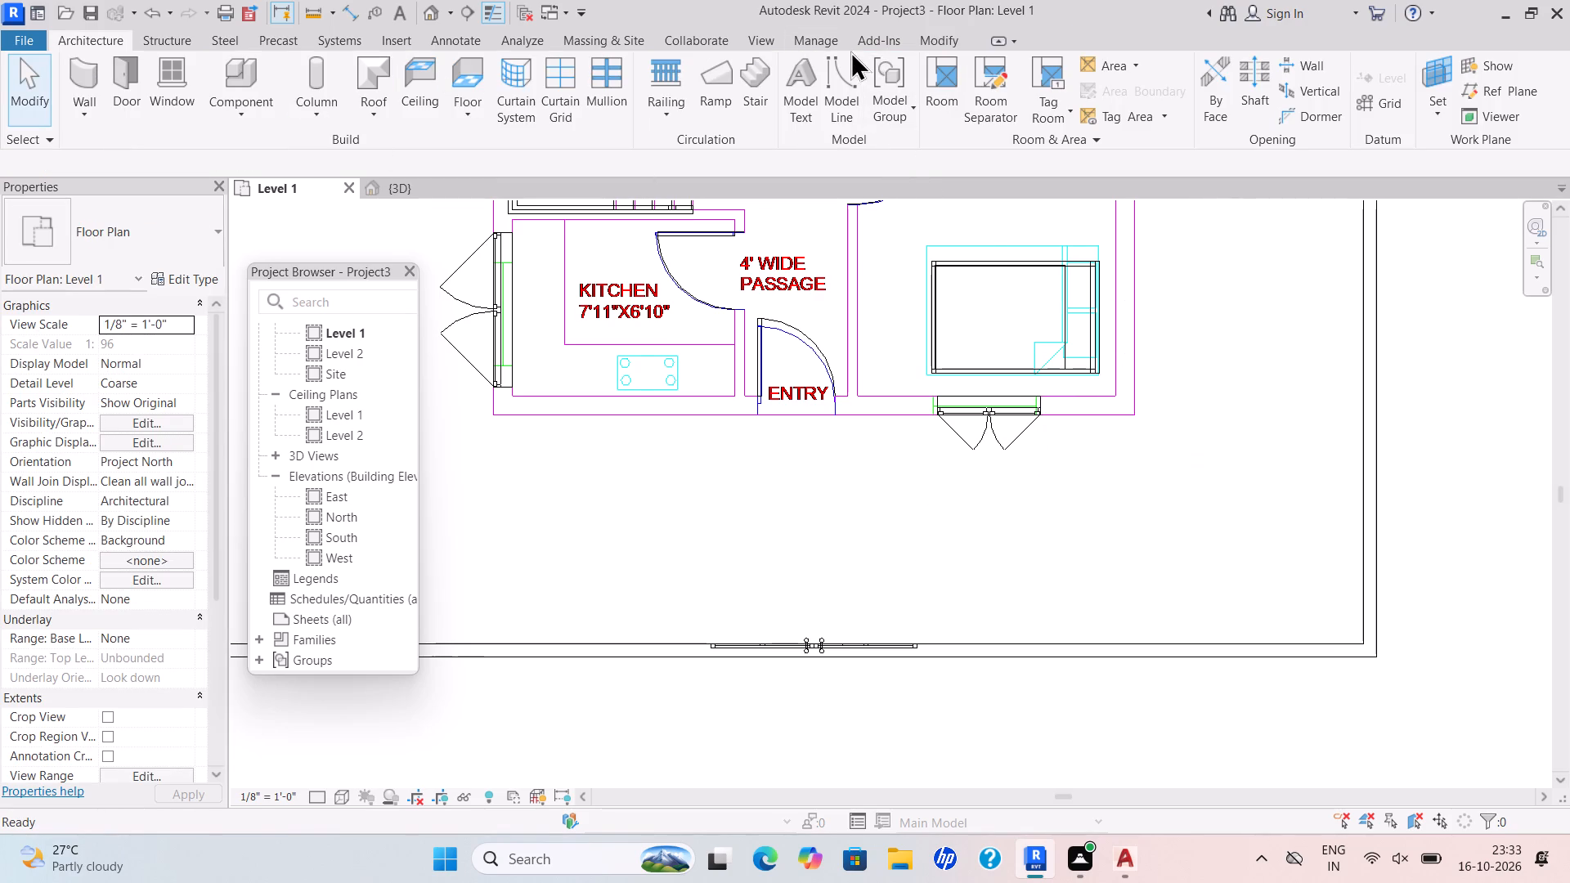
Split the front boundary wall near the middle of the gate.
{"action": "left_click", "coordinate": [936, 33]}
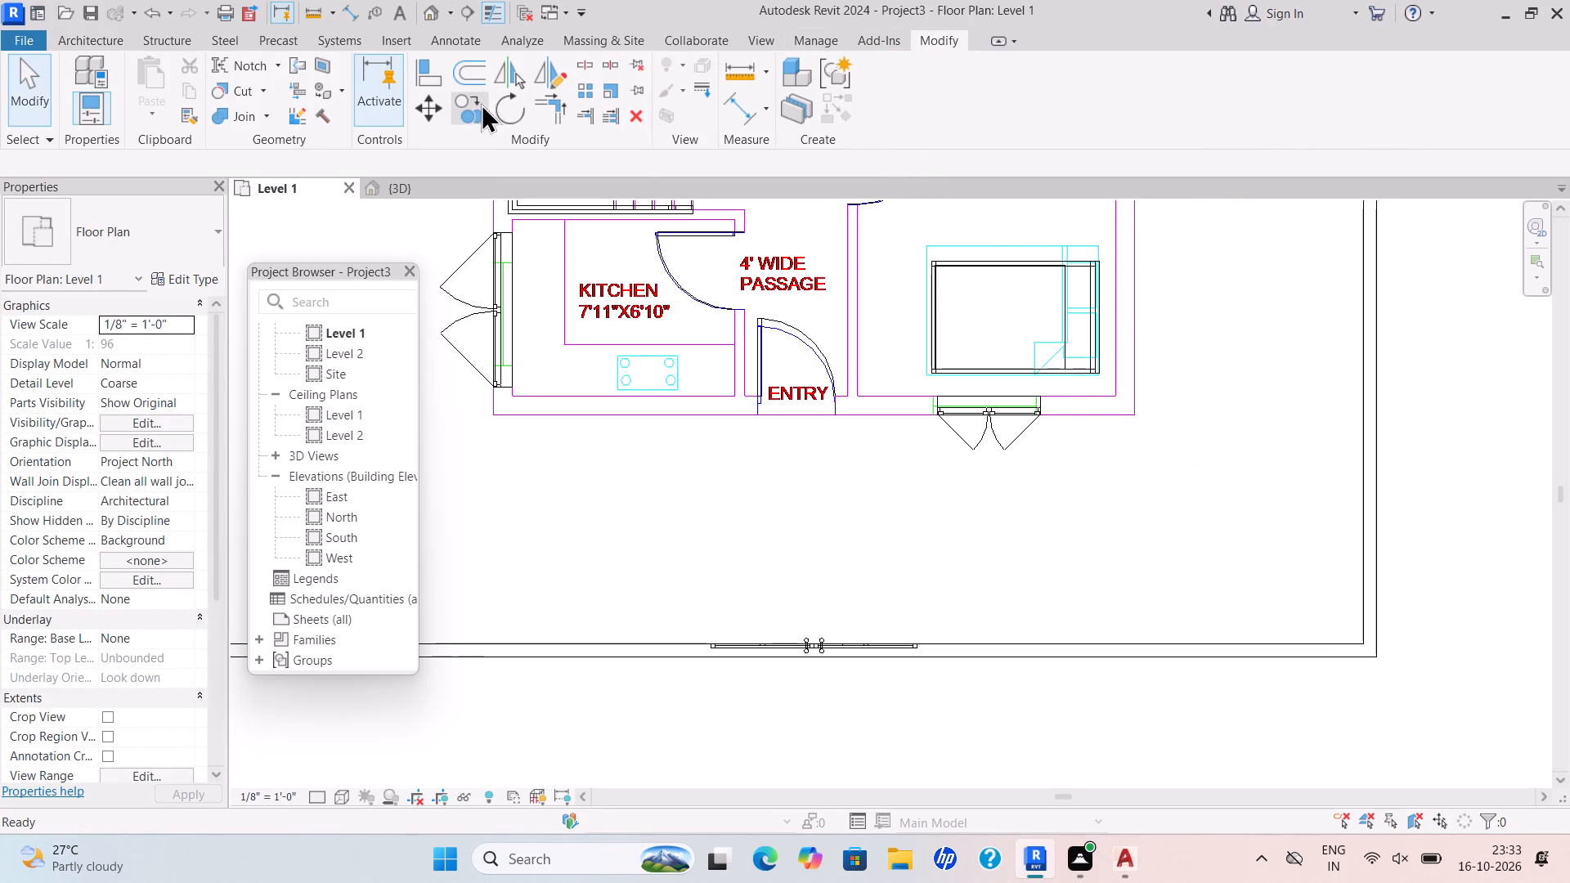
{"action": "left_click", "coordinate": [589, 68]}
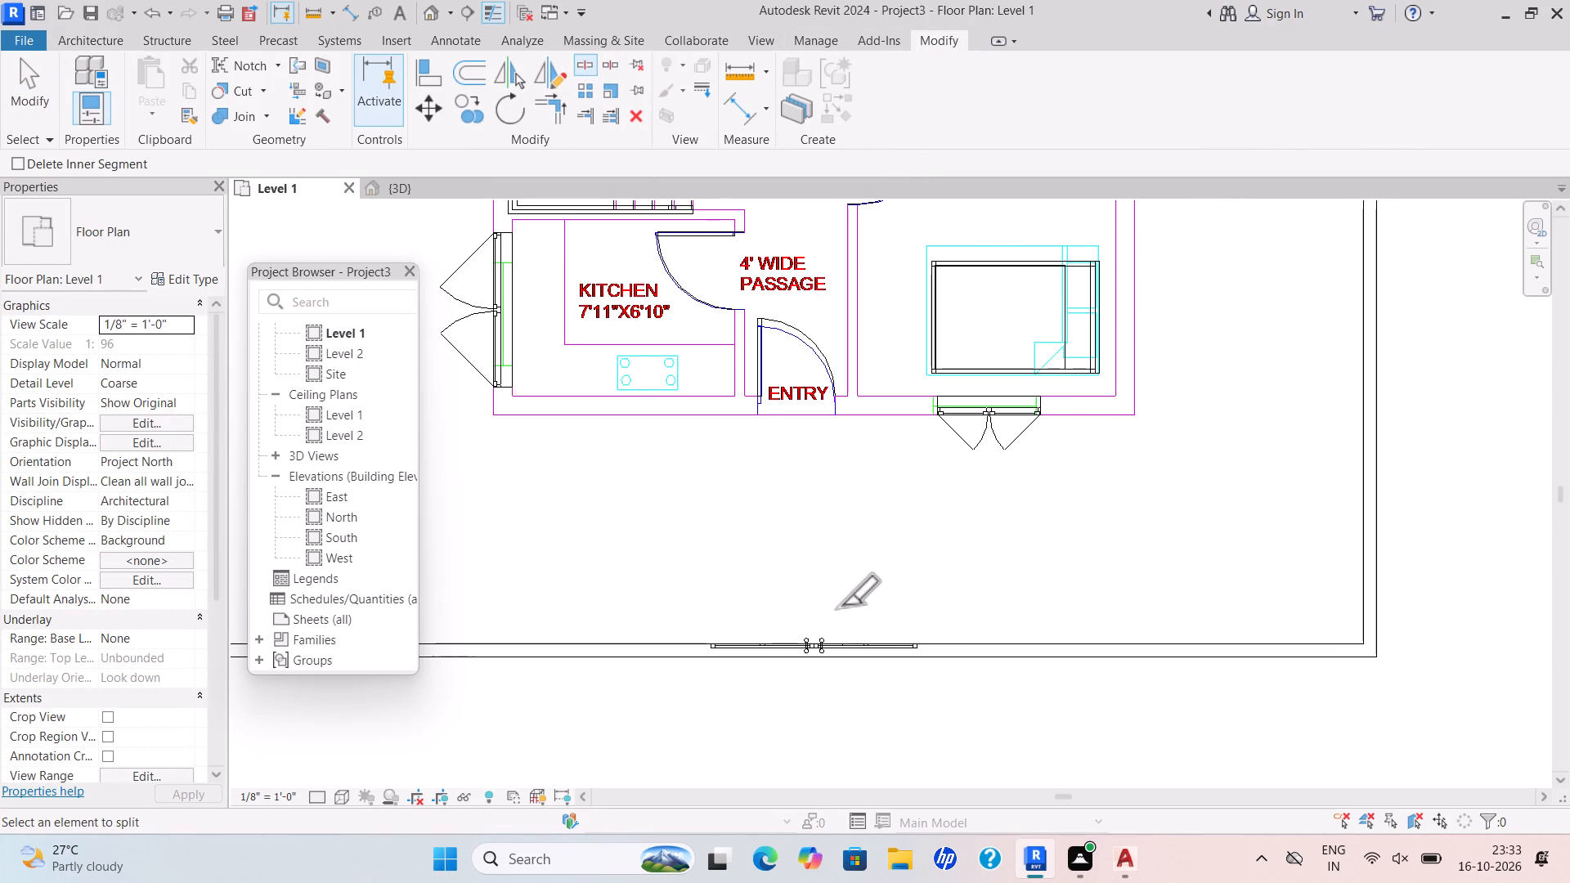
{"action": "left_click", "coordinate": [814, 652]}
{"action": "key", "text": "Escape"}
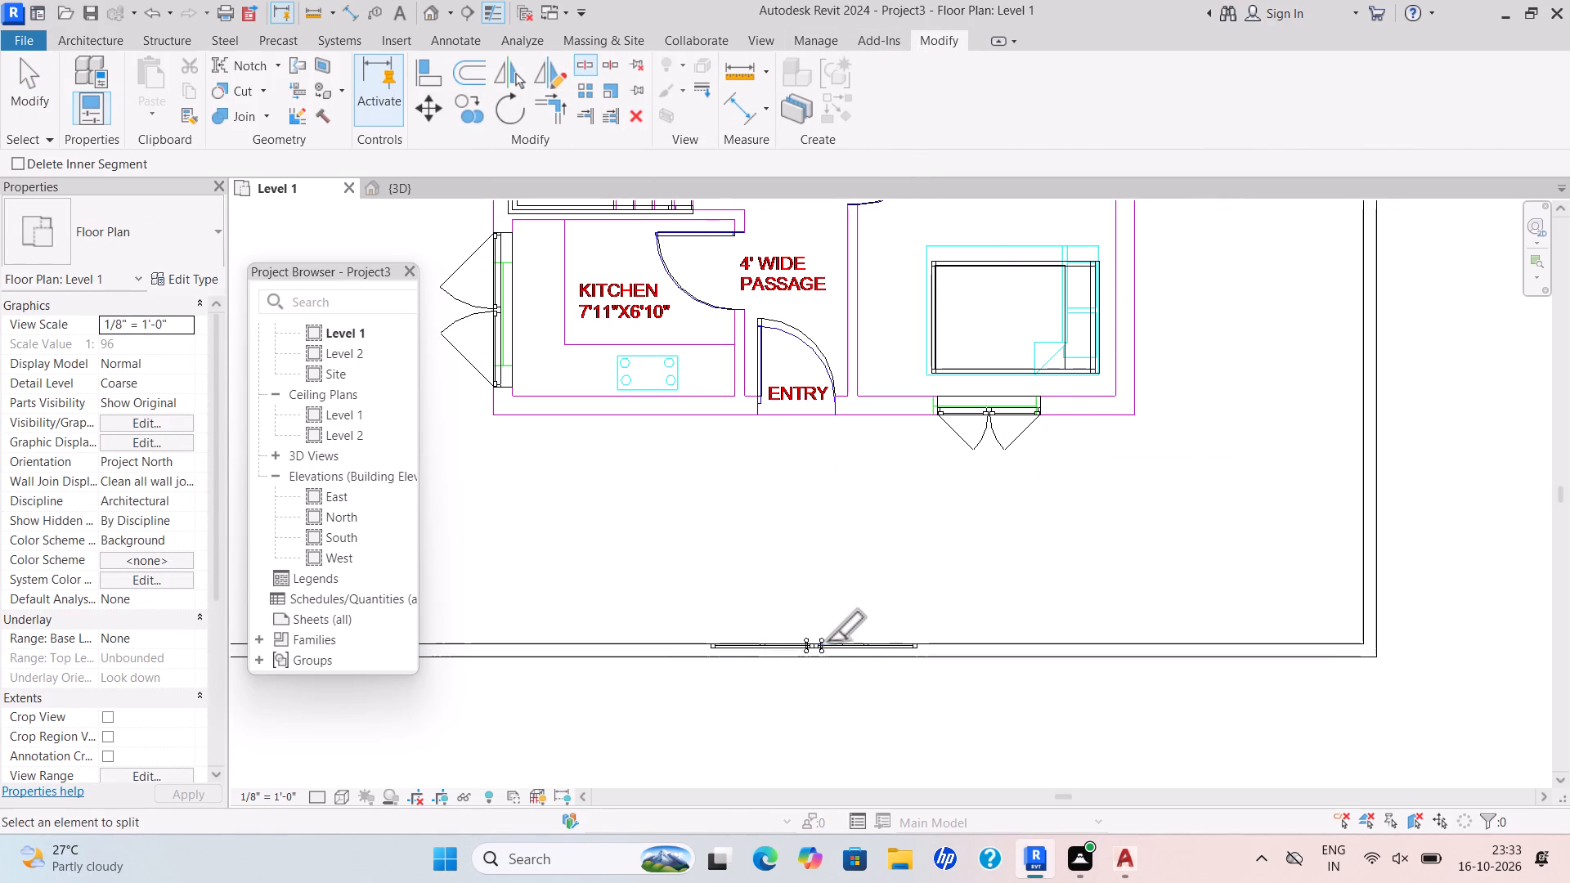
{"action": "key", "text": "Escape"}
{"action": "scroll", "coordinate": [909, 636], "scroll_direction": "up", "scroll_amount": 5}
{"action": "key", "text": "Escape"}
Pull back the end of the right-hand front boundary wall segment to open a gap at the gate.
{"action": "left_click", "coordinate": [857, 675]}
{"action": "scroll", "coordinate": [690, 690], "scroll_direction": "up", "scroll_amount": 2}
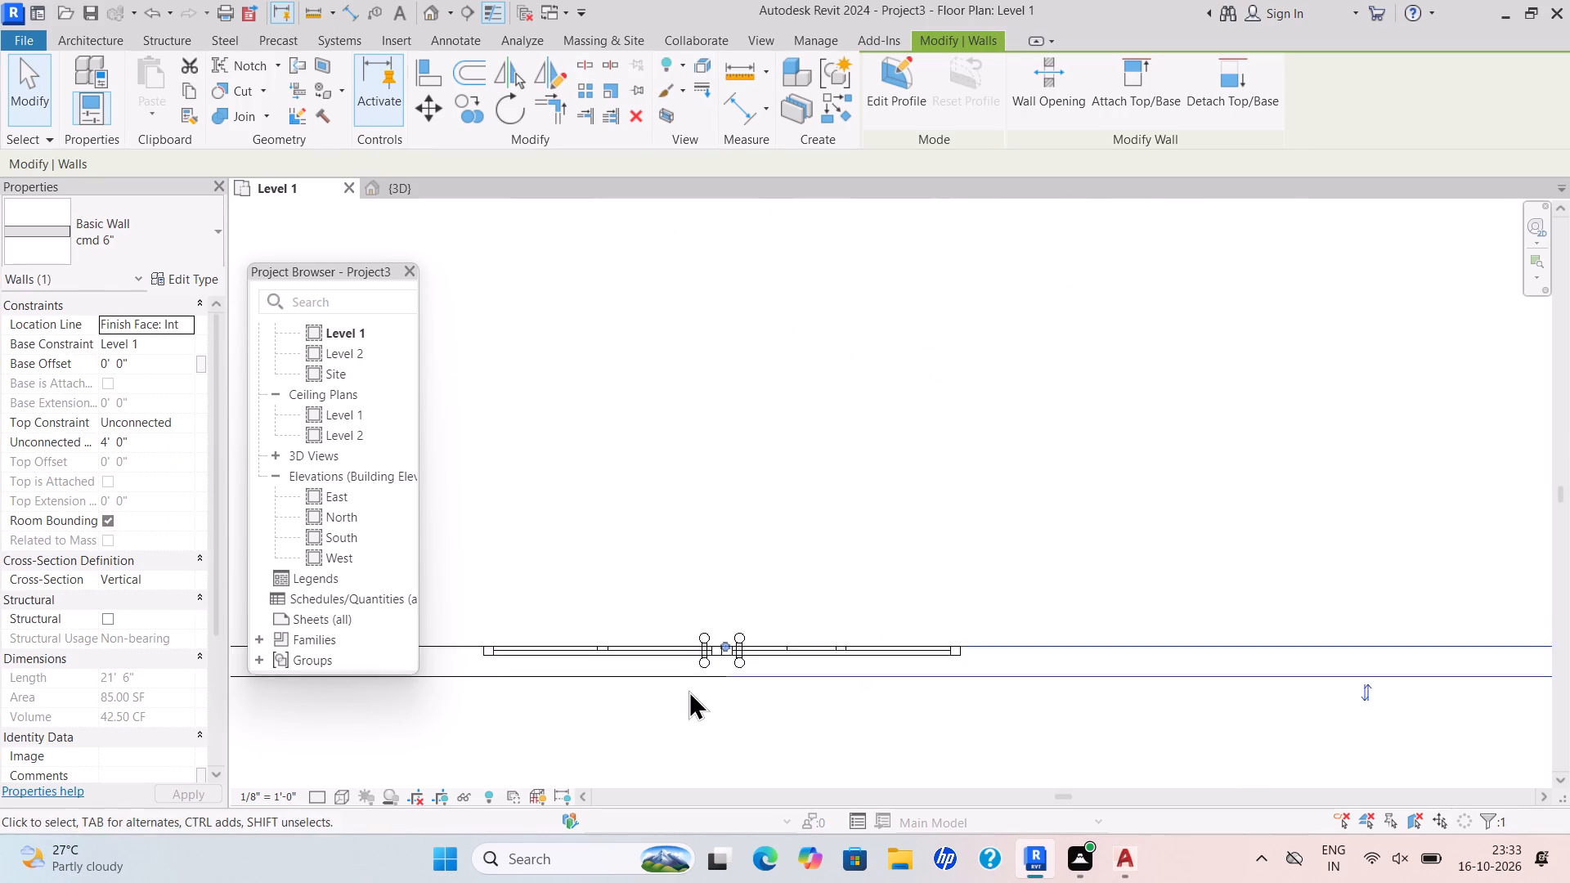
{"action": "scroll", "coordinate": [689, 690], "scroll_direction": "up", "scroll_amount": 2}
{"action": "left_click_drag", "start_coordinate": [743, 616], "coordinate": [836, 618]}
{"action": "key", "text": "Escape"}
{"action": "scroll", "coordinate": [931, 597], "scroll_direction": "down", "scroll_amount": 2}
{"action": "key", "text": "Escape"}
{"action": "middle_click_drag", "start_coordinate": [935, 597], "coordinate": [936, 608]}
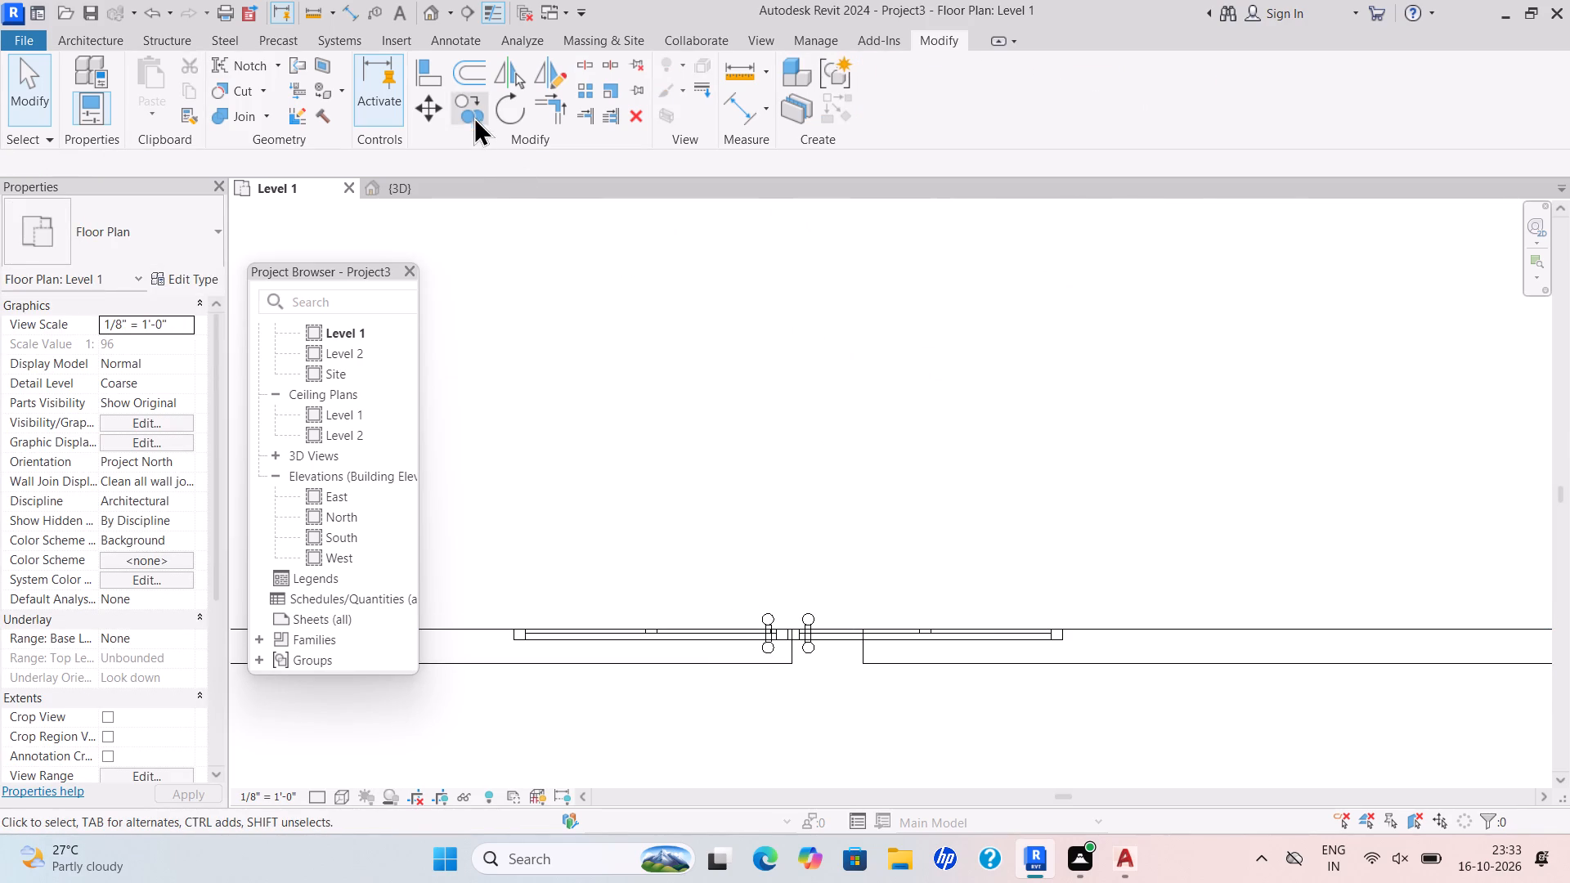
Align the end of the right-hand front boundary wall segment with the gate's right edge.
{"action": "left_click", "coordinate": [433, 80]}
{"action": "scroll", "coordinate": [1084, 639], "scroll_direction": "up", "scroll_amount": 3}
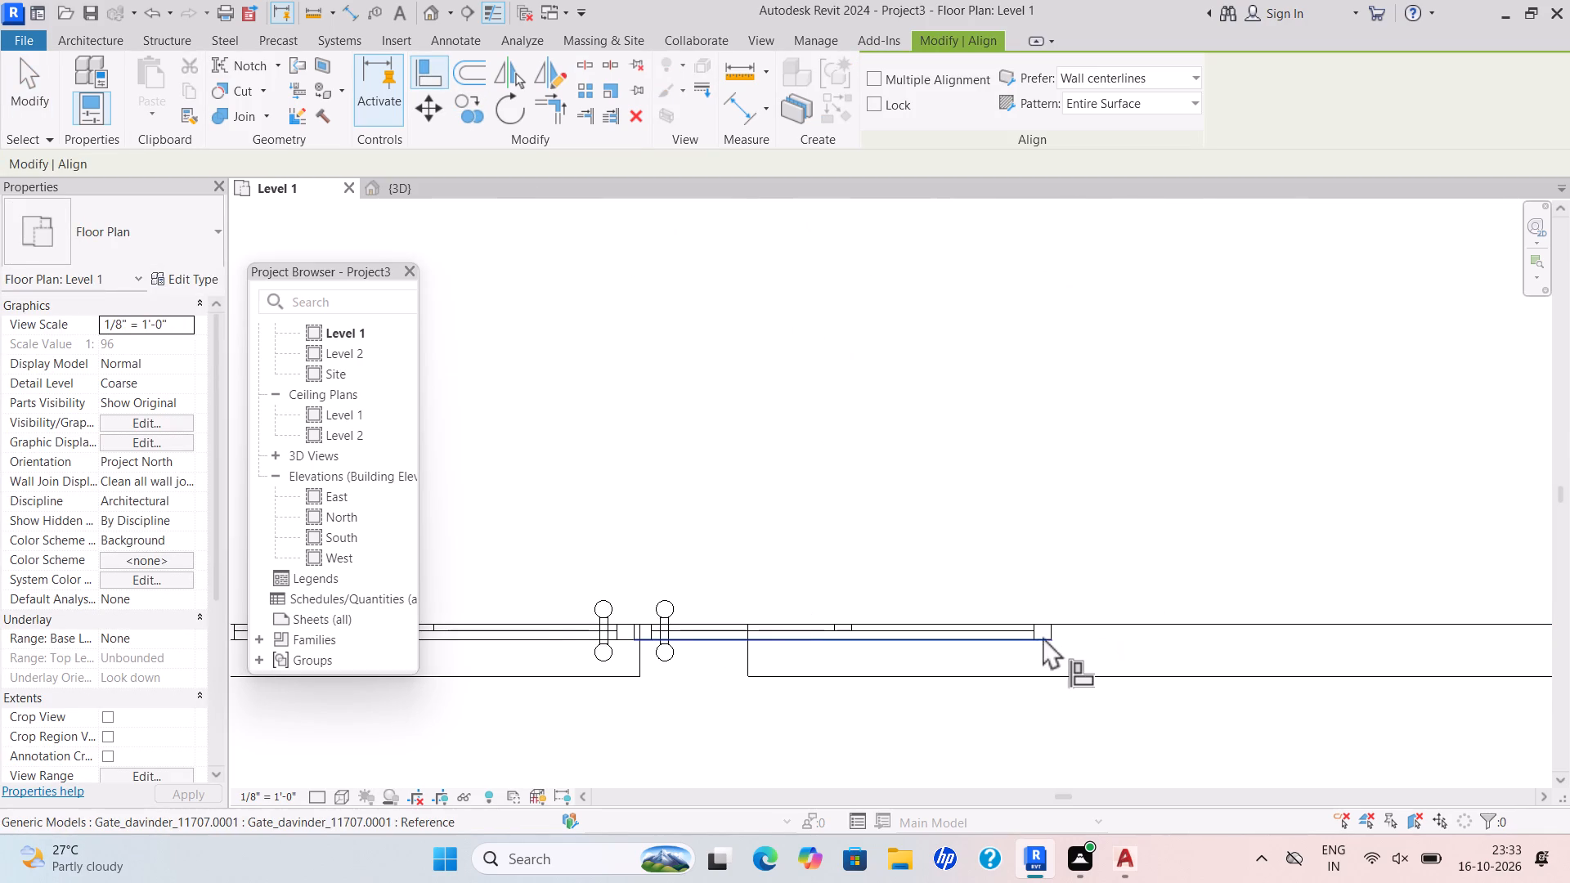
{"action": "scroll", "coordinate": [1043, 636], "scroll_direction": "up", "scroll_amount": 3}
{"action": "left_click", "coordinate": [1054, 630]}
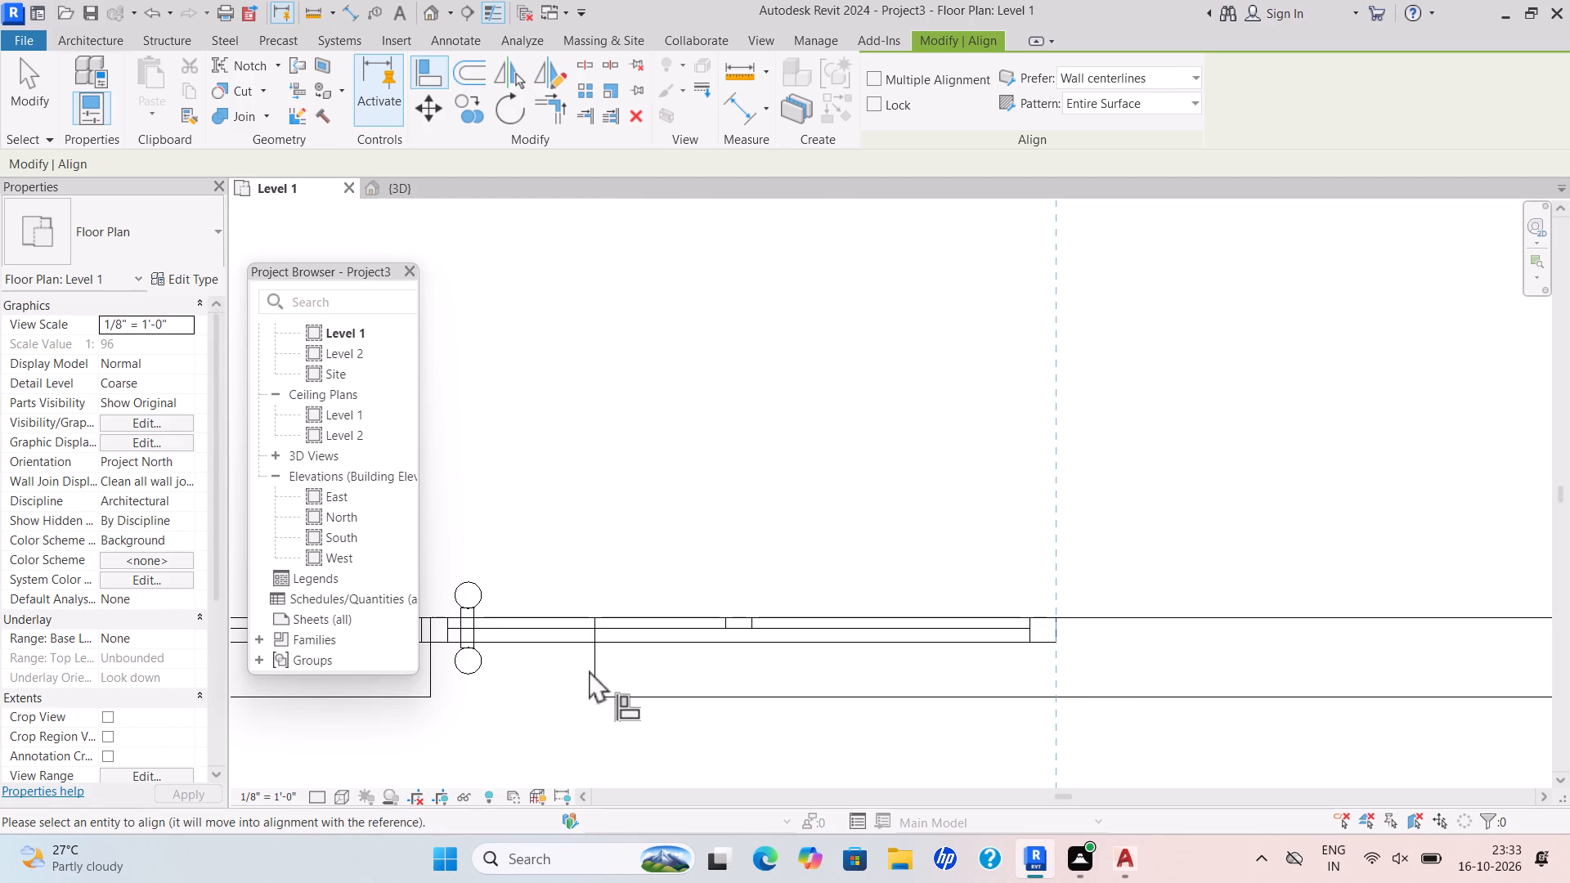
{"action": "left_click_drag", "start_coordinate": [589, 670], "coordinate": [597, 672]}
{"action": "scroll", "coordinate": [789, 679], "scroll_direction": "down", "scroll_amount": 3}
{"action": "middle_click_drag", "start_coordinate": [805, 691], "coordinate": [997, 675]}
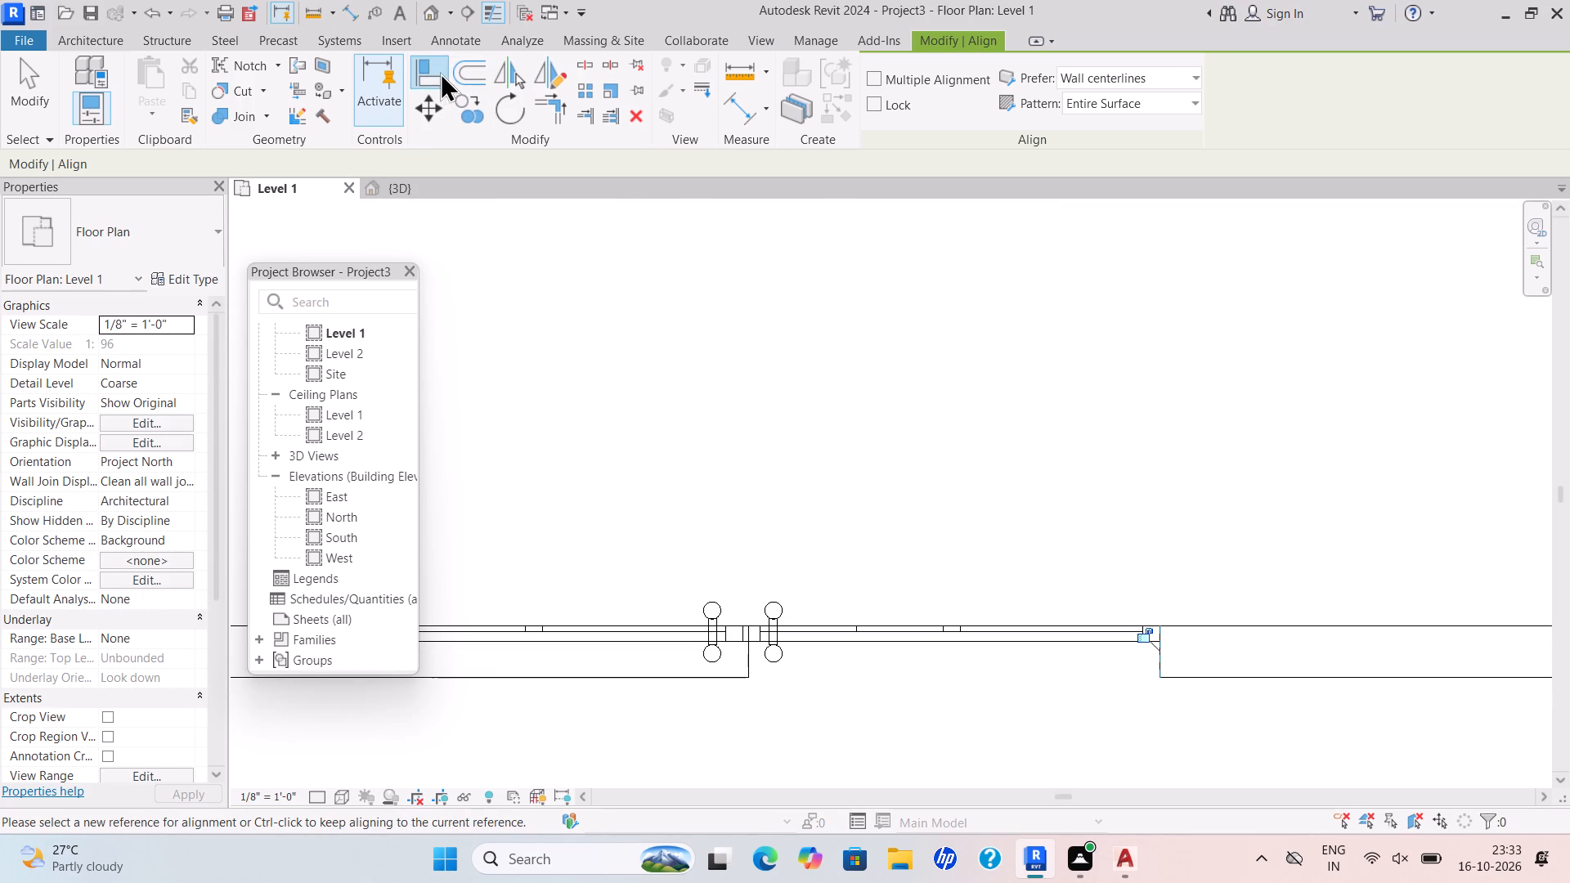
Align the end of the left-hand front boundary wall segment with the gate's left edge.
{"action": "left_click", "coordinate": [429, 78]}
{"action": "middle_click_drag", "start_coordinate": [770, 531], "coordinate": [1000, 489]}
{"action": "scroll", "coordinate": [528, 609], "scroll_direction": "up", "scroll_amount": 3}
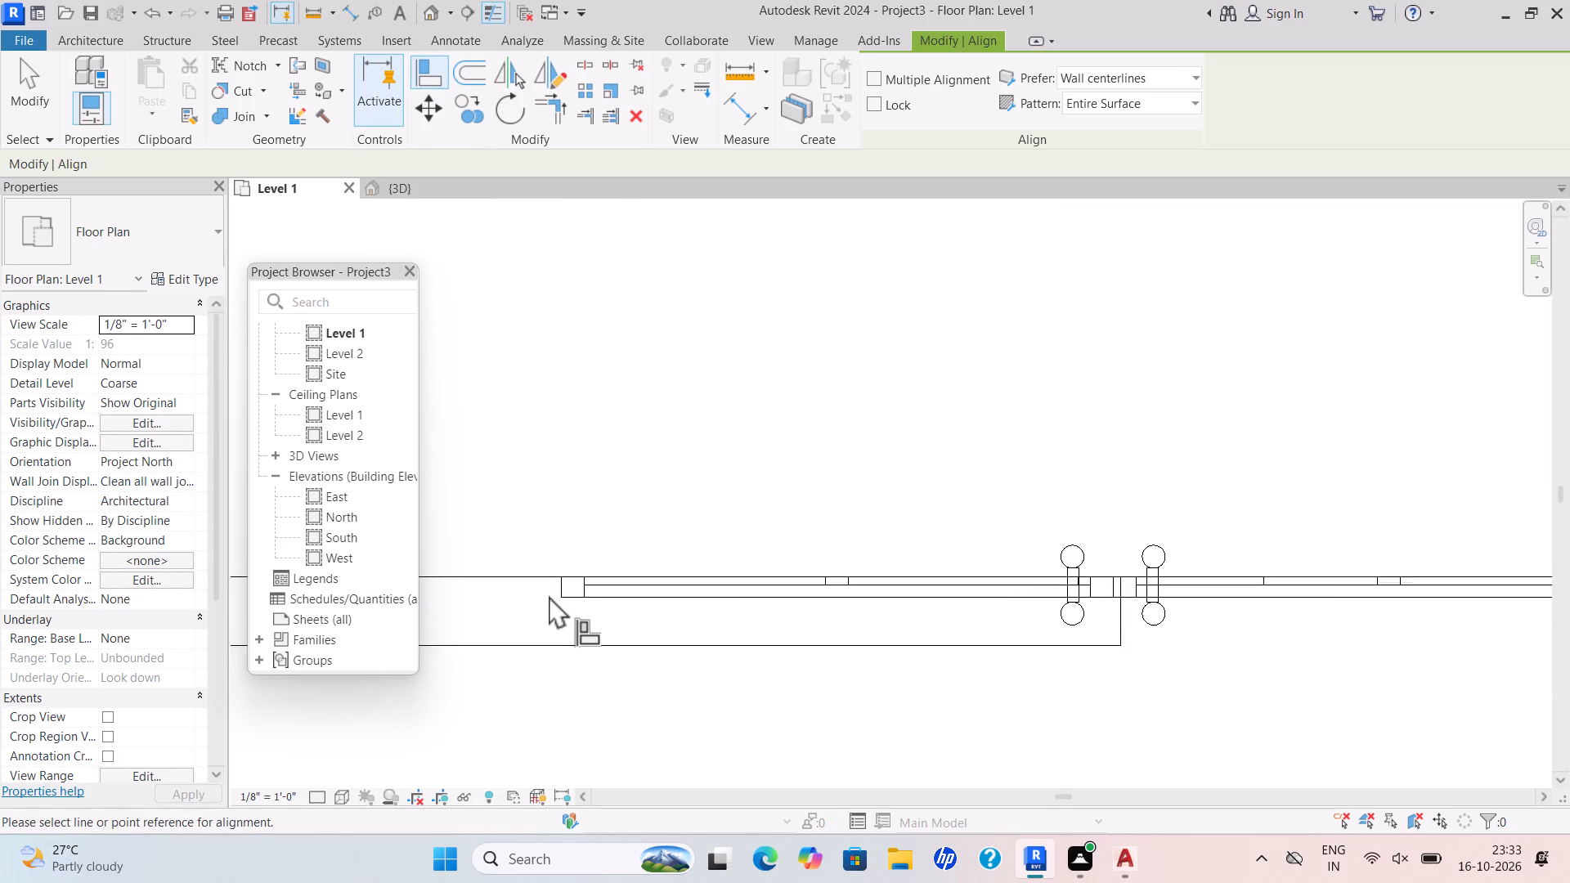
{"action": "scroll", "coordinate": [560, 587], "scroll_direction": "up", "scroll_amount": 2}
{"action": "left_click", "coordinate": [560, 587]}
{"action": "scroll", "coordinate": [793, 650], "scroll_direction": "down", "scroll_amount": 5}
{"action": "middle_click_drag", "start_coordinate": [786, 649], "coordinate": [661, 645]}
{"action": "scroll", "coordinate": [661, 645], "scroll_direction": "up", "scroll_amount": 1}
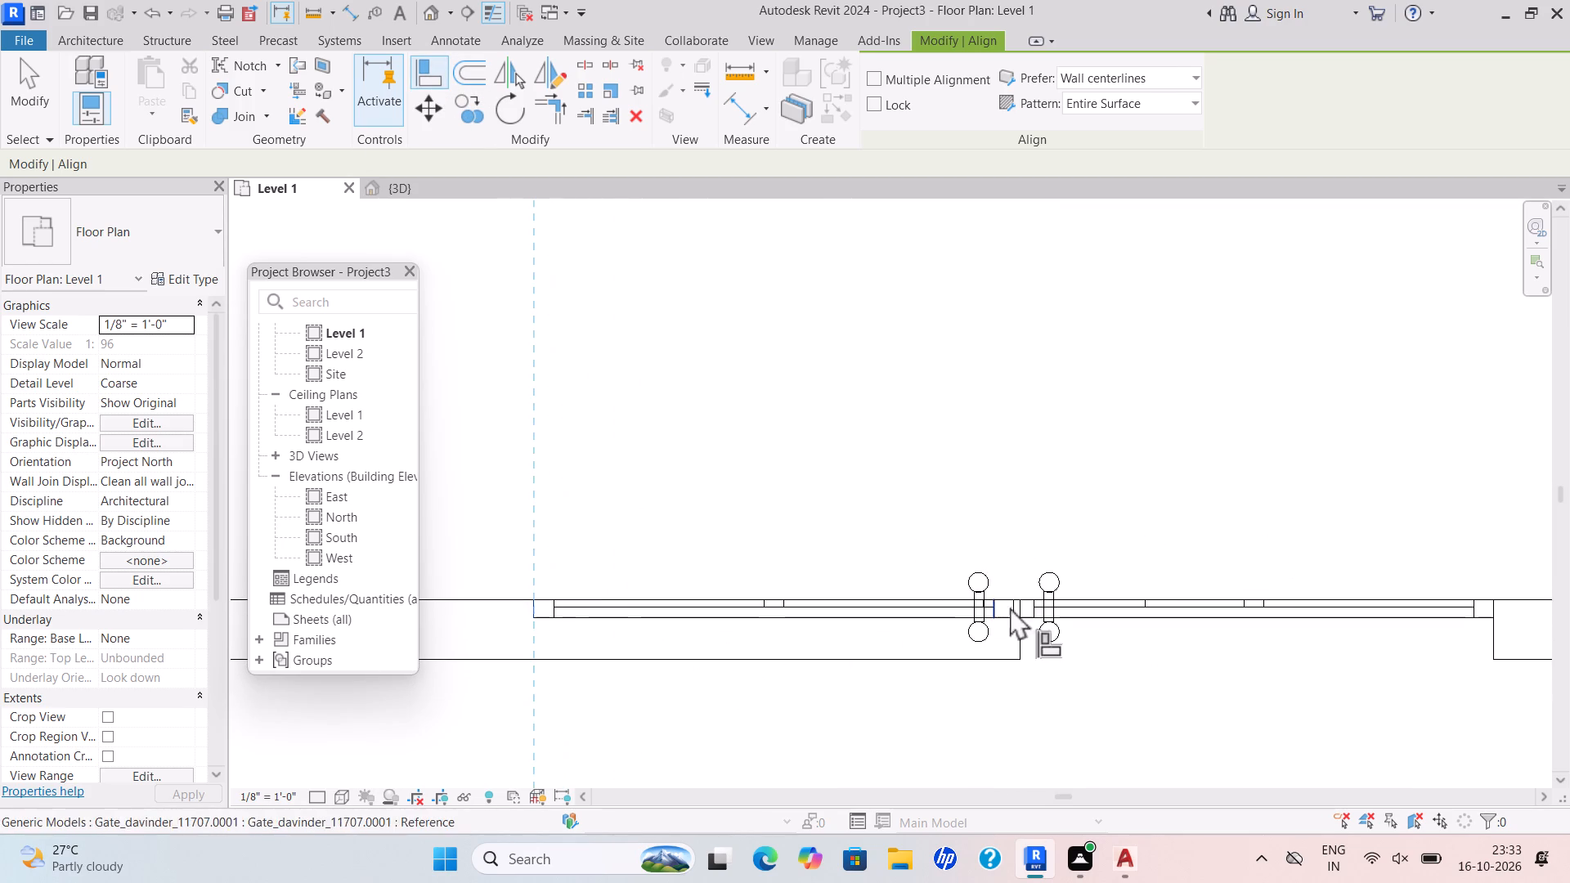
{"action": "left_click", "coordinate": [1025, 648]}
{"action": "scroll", "coordinate": [997, 639], "scroll_direction": "down", "scroll_amount": 1}
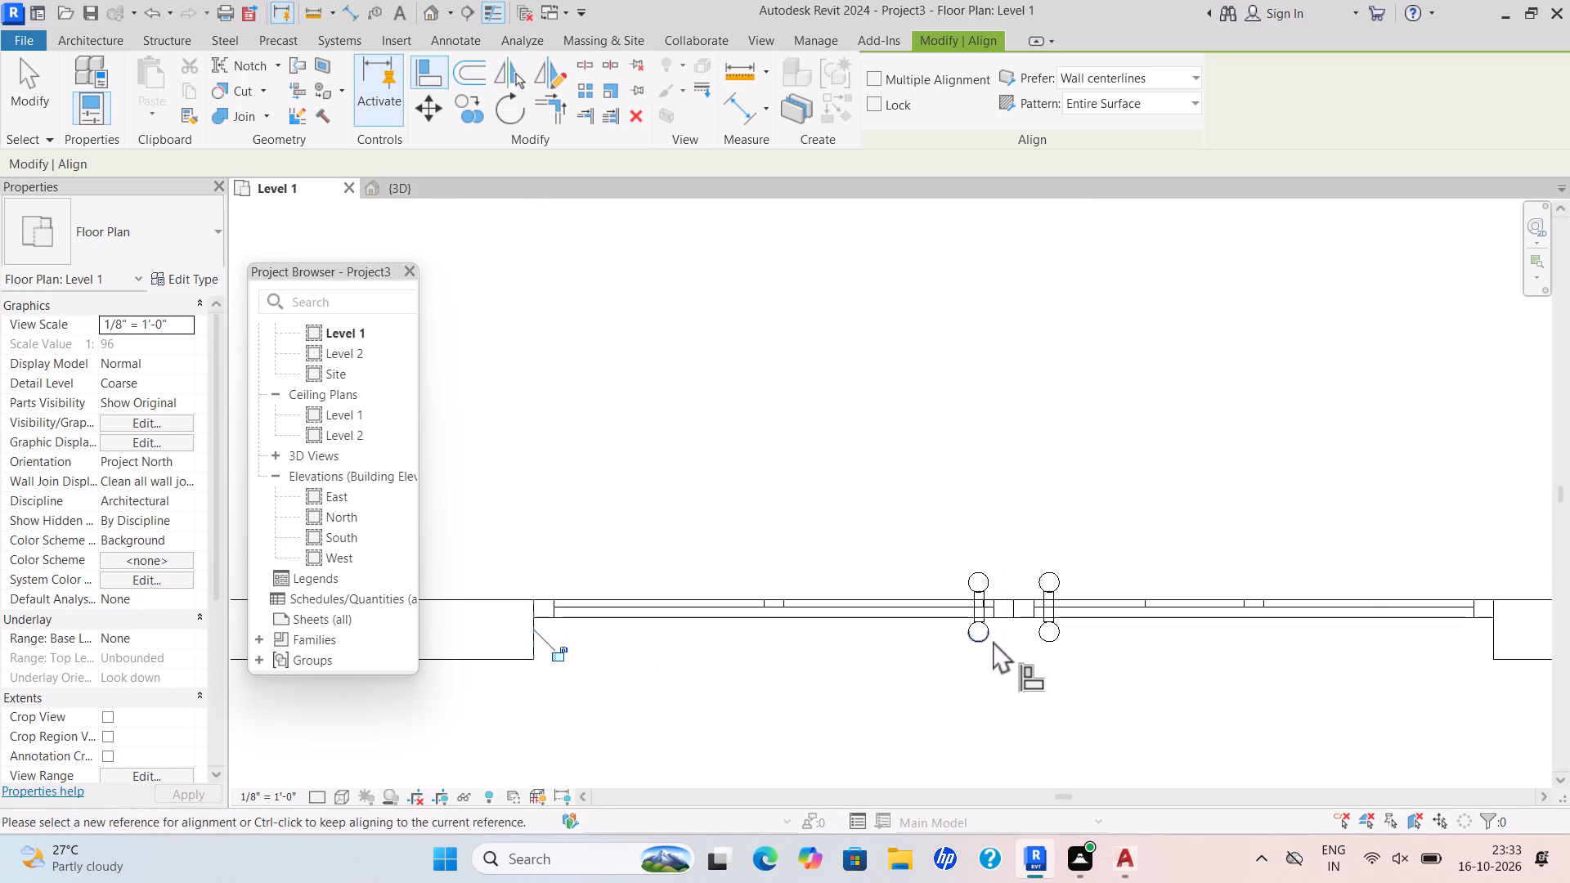
{"action": "scroll", "coordinate": [993, 640], "scroll_direction": "down", "scroll_amount": 7}
{"action": "middle_click_drag", "start_coordinate": [961, 652], "coordinate": [805, 690]}
{"action": "key", "text": "Escape"}
Examine the gate opening, the base of the exterior walls and the entry door threshold in the 3D view.
{"action": "left_click", "coordinate": [402, 192]}
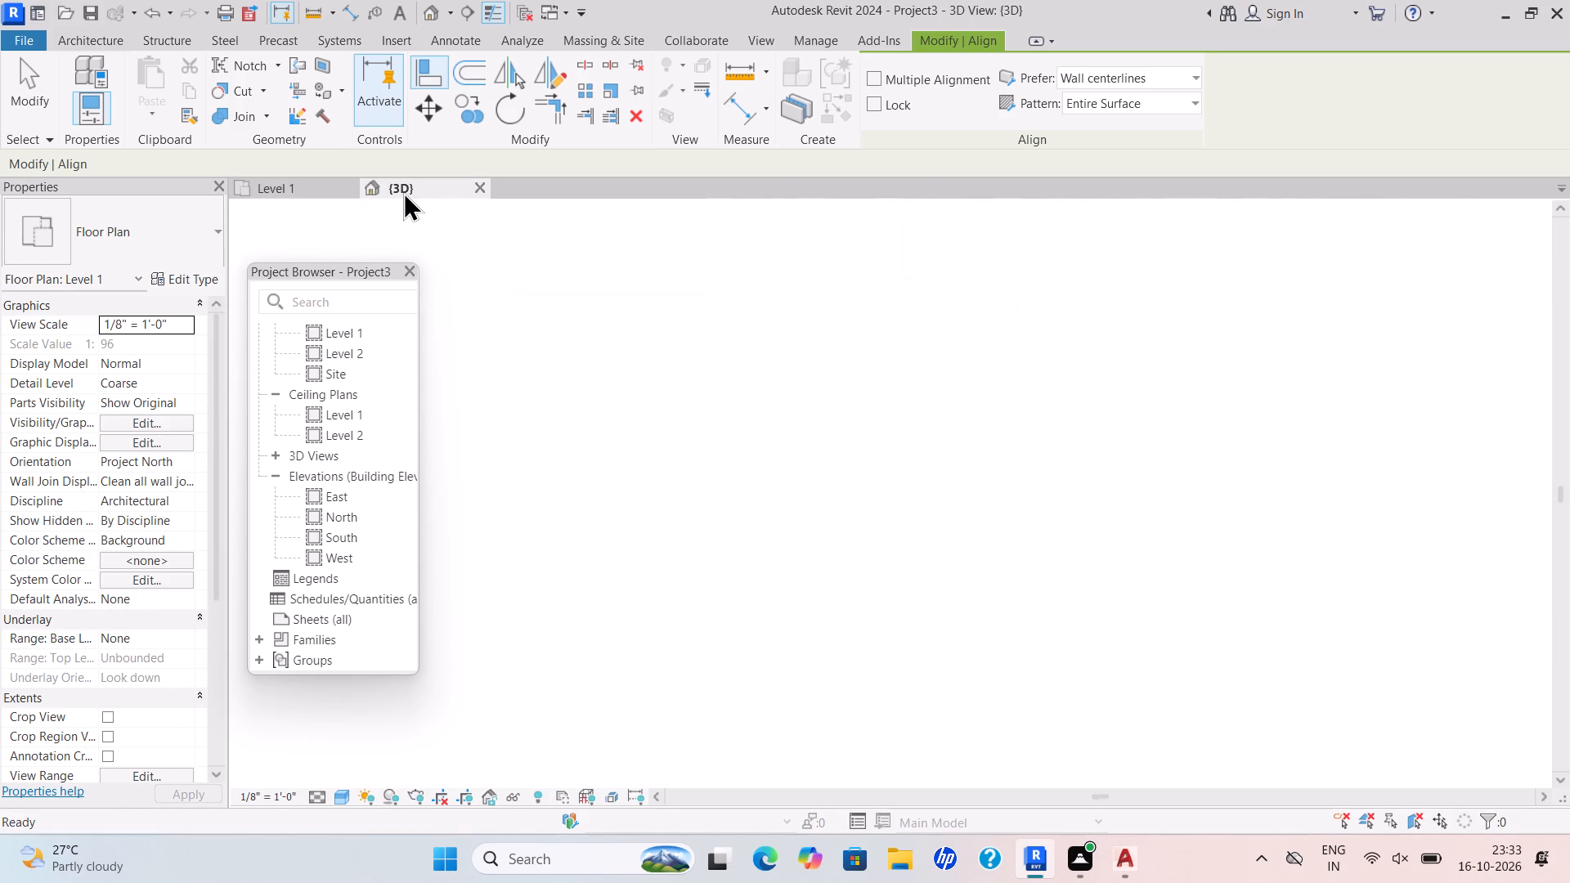
{"action": "scroll", "coordinate": [844, 670], "scroll_direction": "down", "scroll_amount": 3}
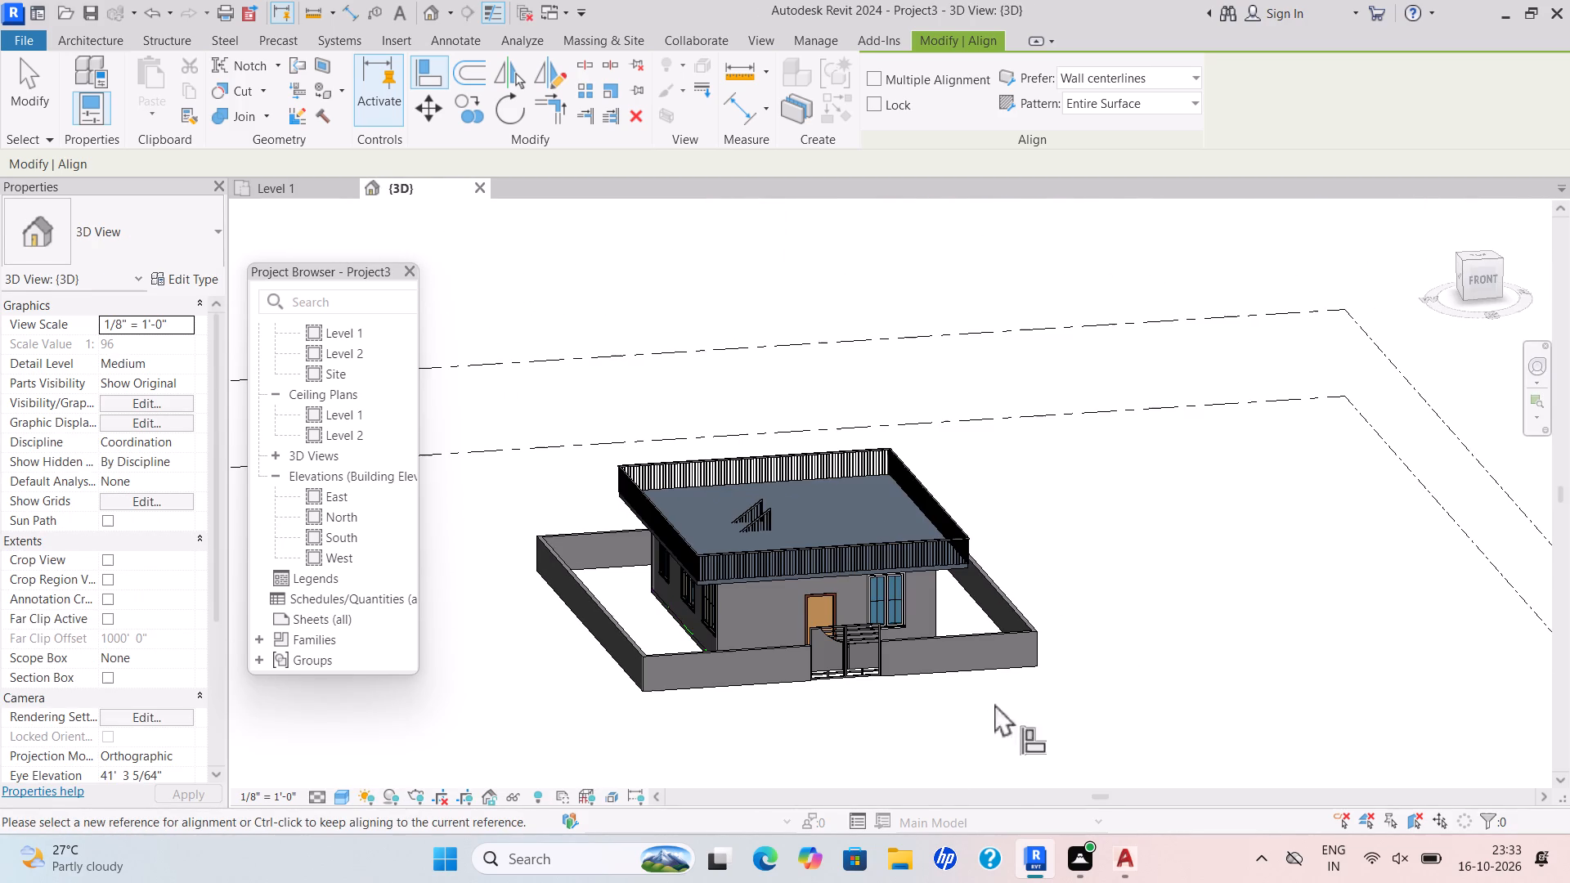
{"action": "middle_click_drag", "start_coordinate": [1034, 685], "coordinate": [771, 751], "text": "shift"}
{"action": "scroll", "coordinate": [750, 693], "scroll_direction": "up", "scroll_amount": 4}
{"action": "middle_click_drag", "start_coordinate": [731, 672], "coordinate": [747, 758], "text": "shift"}
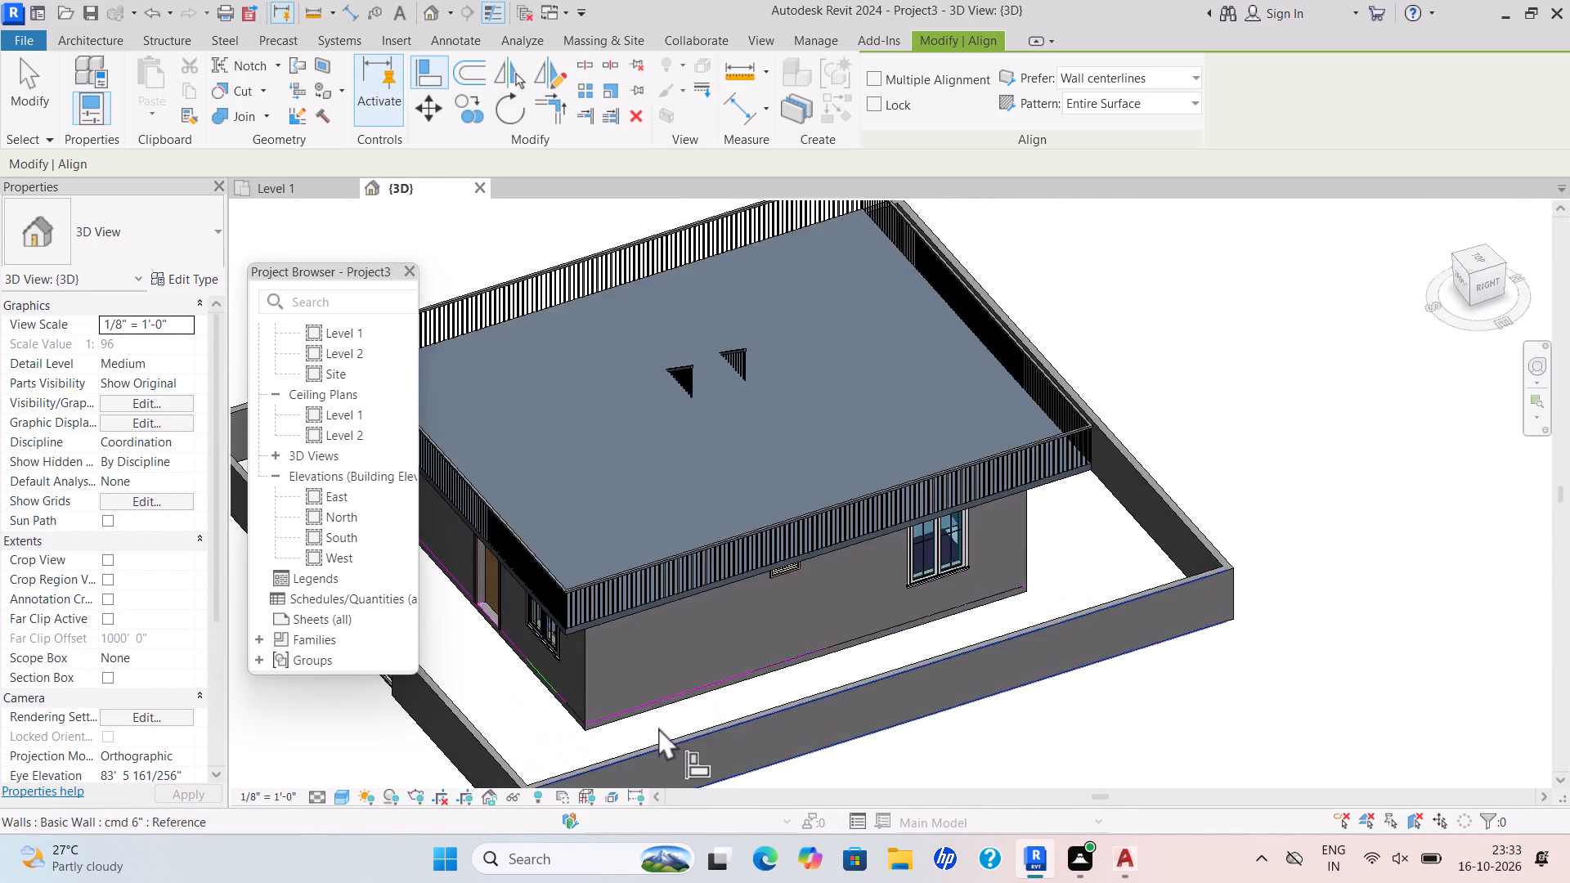
{"action": "scroll", "coordinate": [590, 736], "scroll_direction": "up", "scroll_amount": 8}
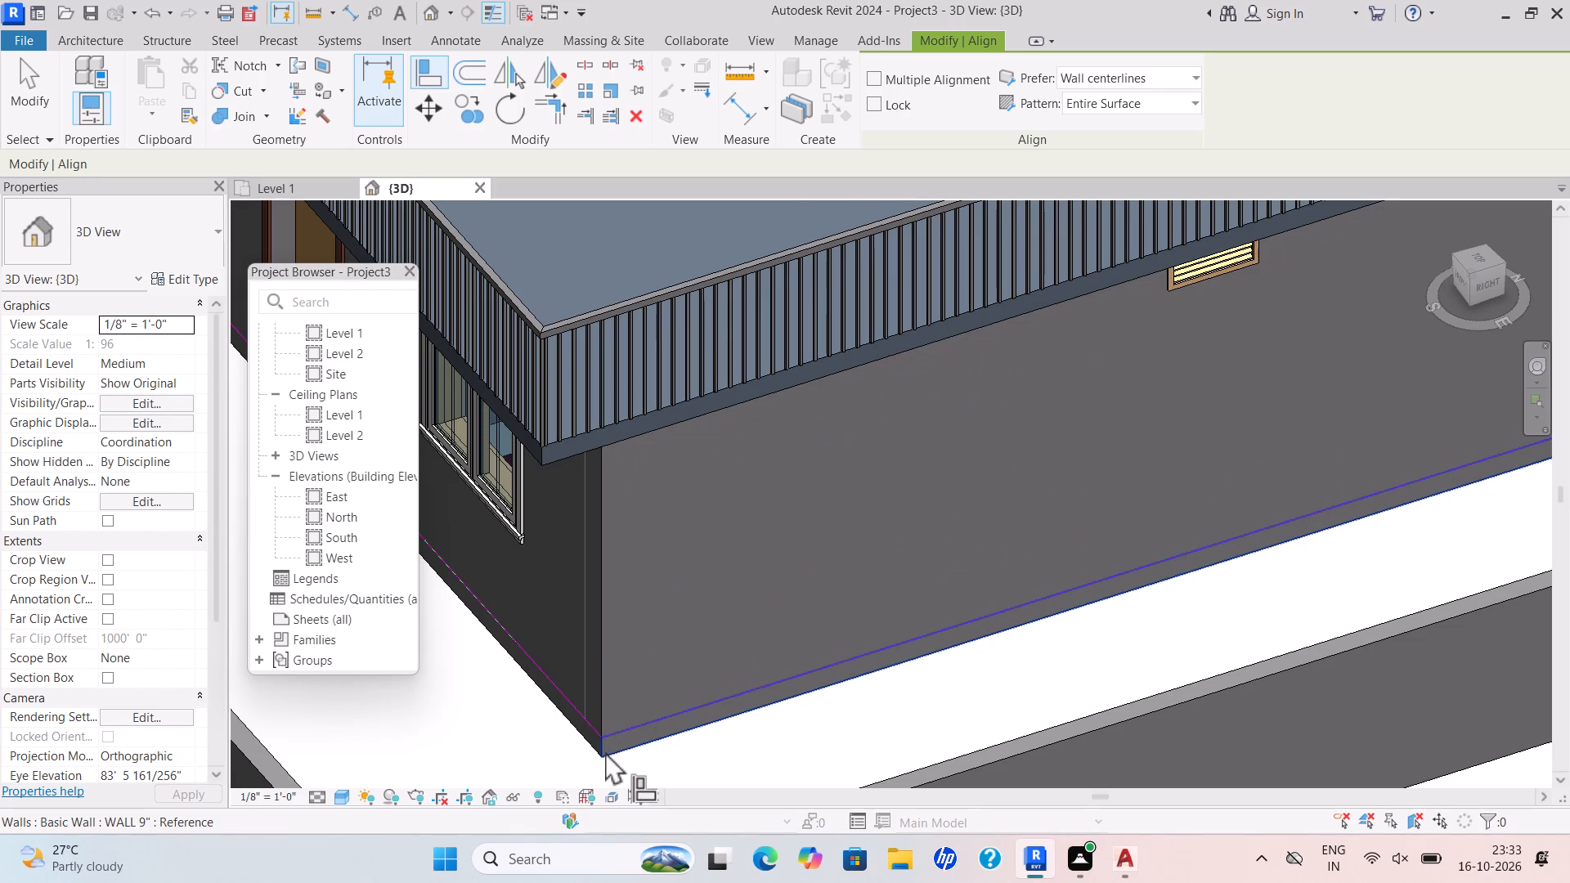
{"action": "scroll", "coordinate": [604, 751], "scroll_direction": "up", "scroll_amount": 5}
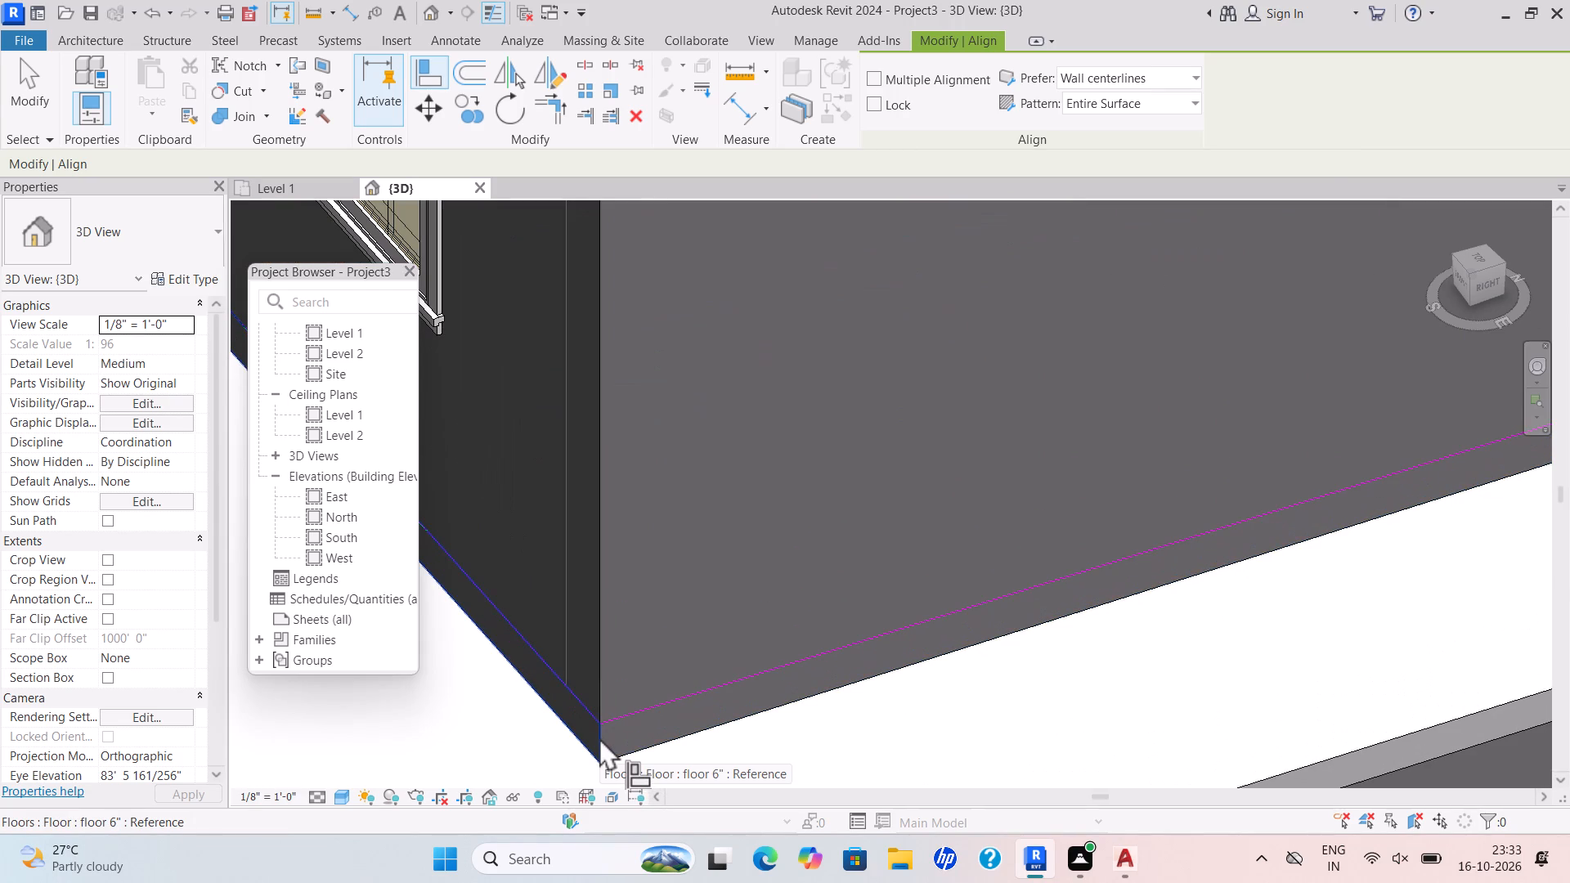
{"action": "scroll", "coordinate": [610, 741], "scroll_direction": "up", "scroll_amount": 3}
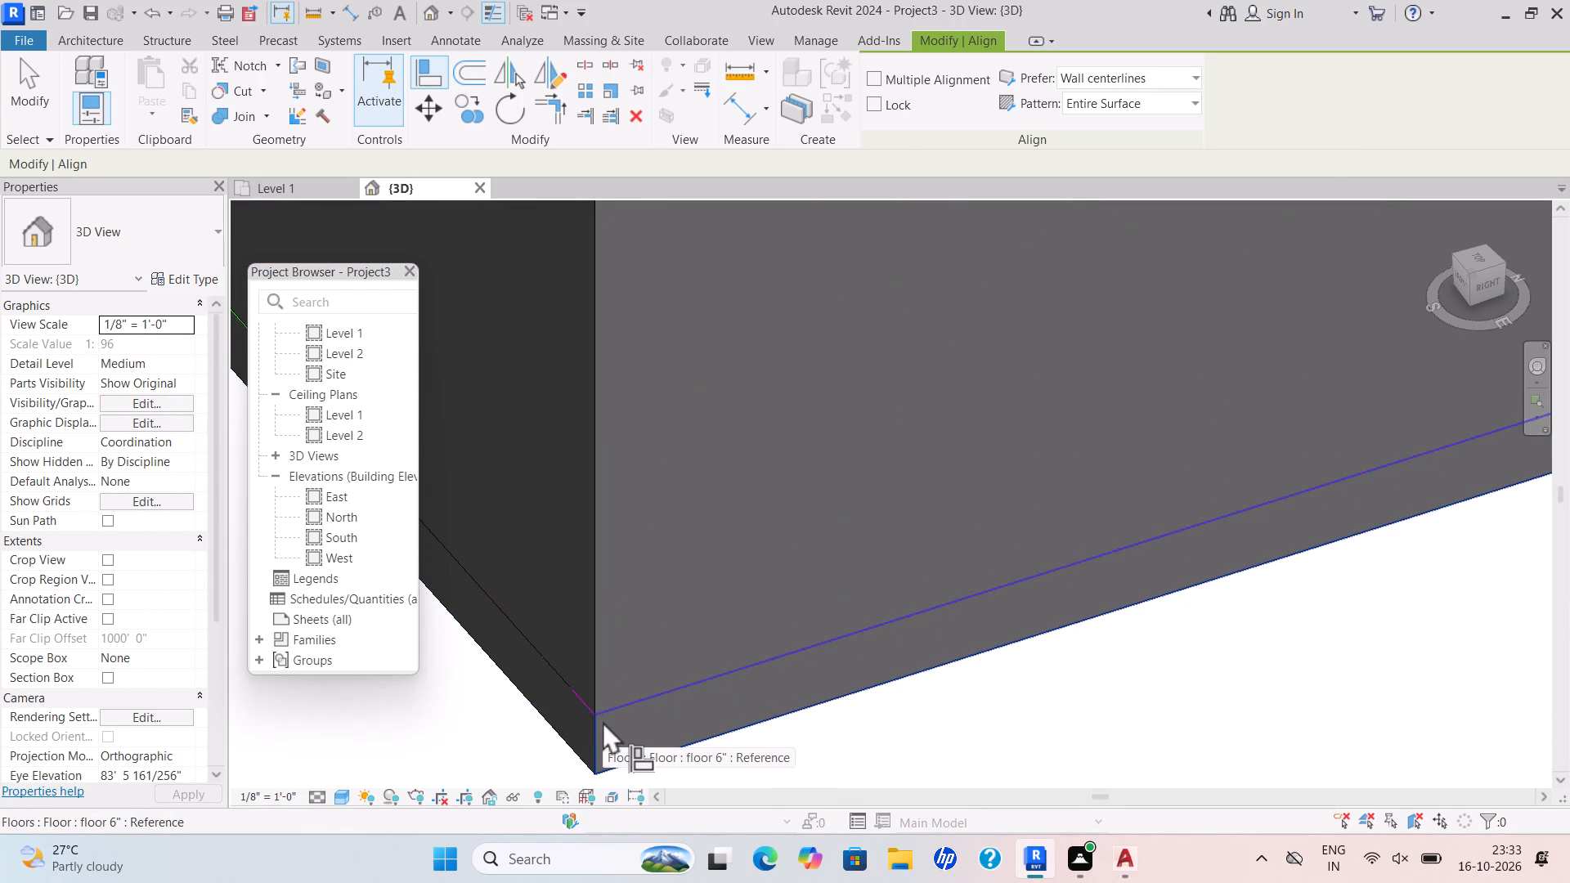
{"action": "scroll", "coordinate": [603, 722], "scroll_direction": "up", "scroll_amount": 2}
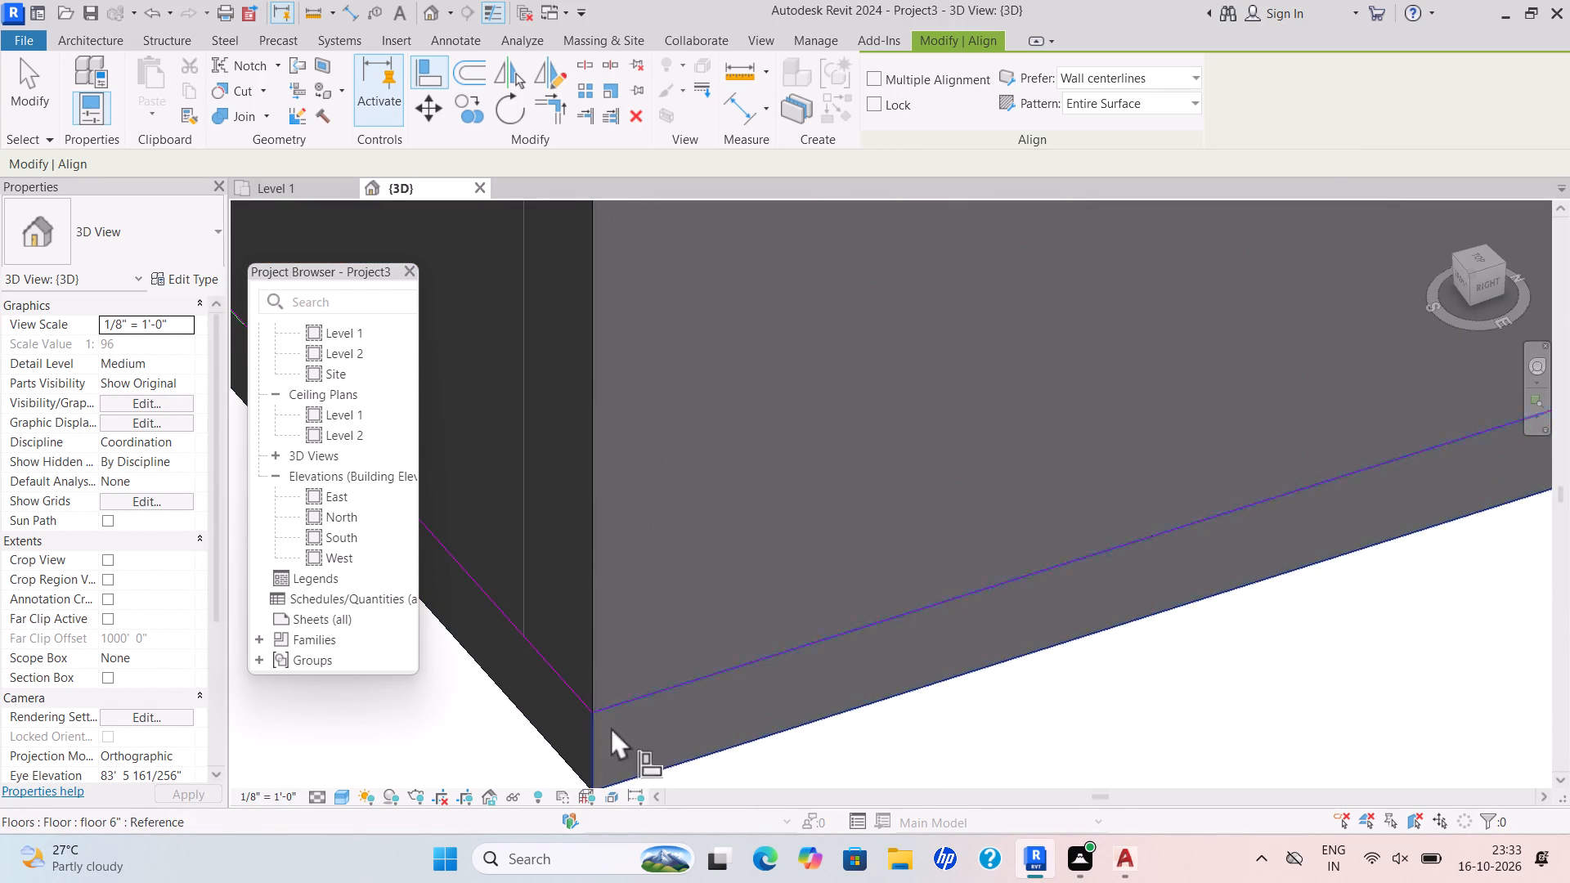
{"action": "middle_click_drag", "start_coordinate": [617, 731], "coordinate": [694, 713], "text": "shift"}
{"action": "scroll", "coordinate": [617, 731], "scroll_direction": "down", "scroll_amount": 1, "text": "shift"}
{"action": "scroll", "coordinate": [726, 692], "scroll_direction": "down", "scroll_amount": 7}
{"action": "middle_click_drag", "start_coordinate": [741, 706], "coordinate": [746, 735], "text": "shift"}
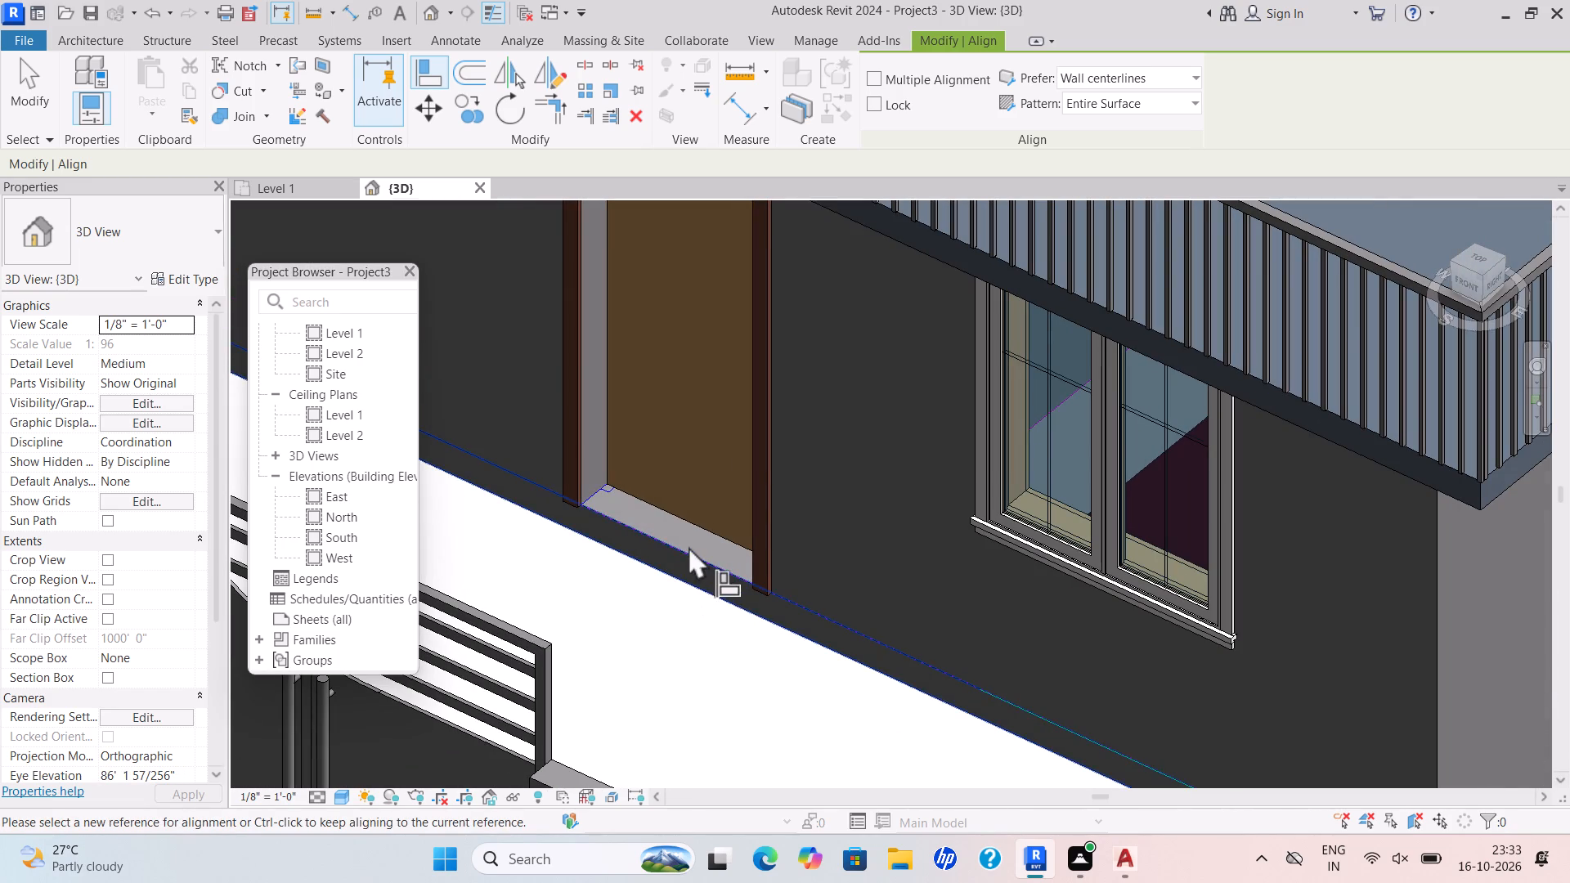
{"action": "left_click", "coordinate": [688, 545]}
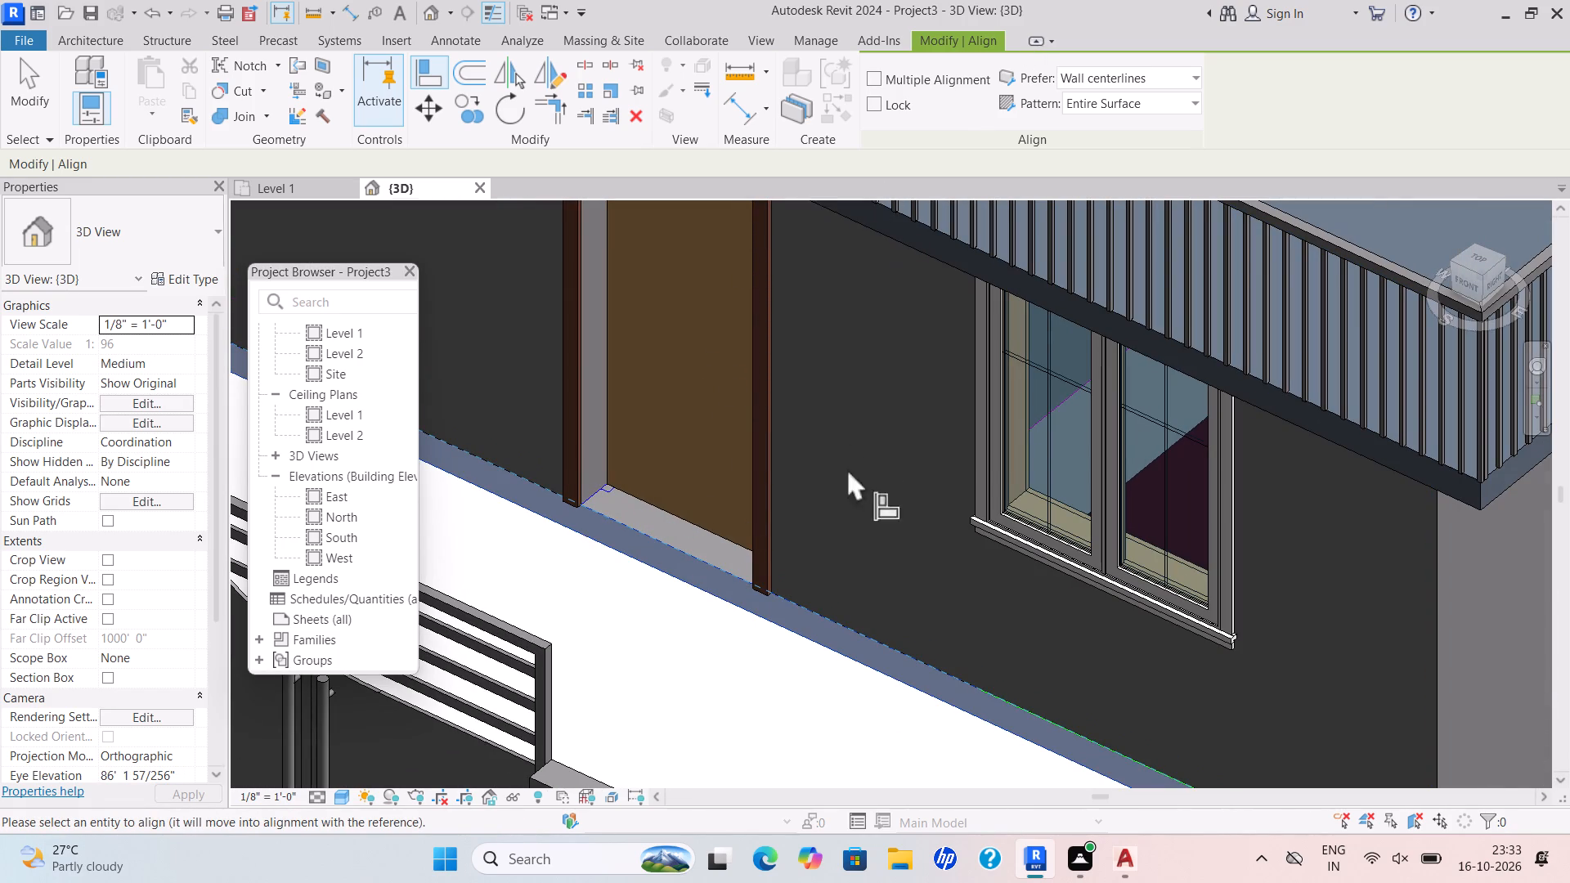
{"action": "key", "text": "Escape"}
Edit the house floor's boundary on Level 1, moving its front edge out to the outer face of the front boundary wall.
{"action": "scroll", "coordinate": [792, 632], "scroll_direction": "down", "scroll_amount": 2}
{"action": "middle_click", "coordinate": [793, 632]}
{"action": "left_click", "coordinate": [690, 541]}
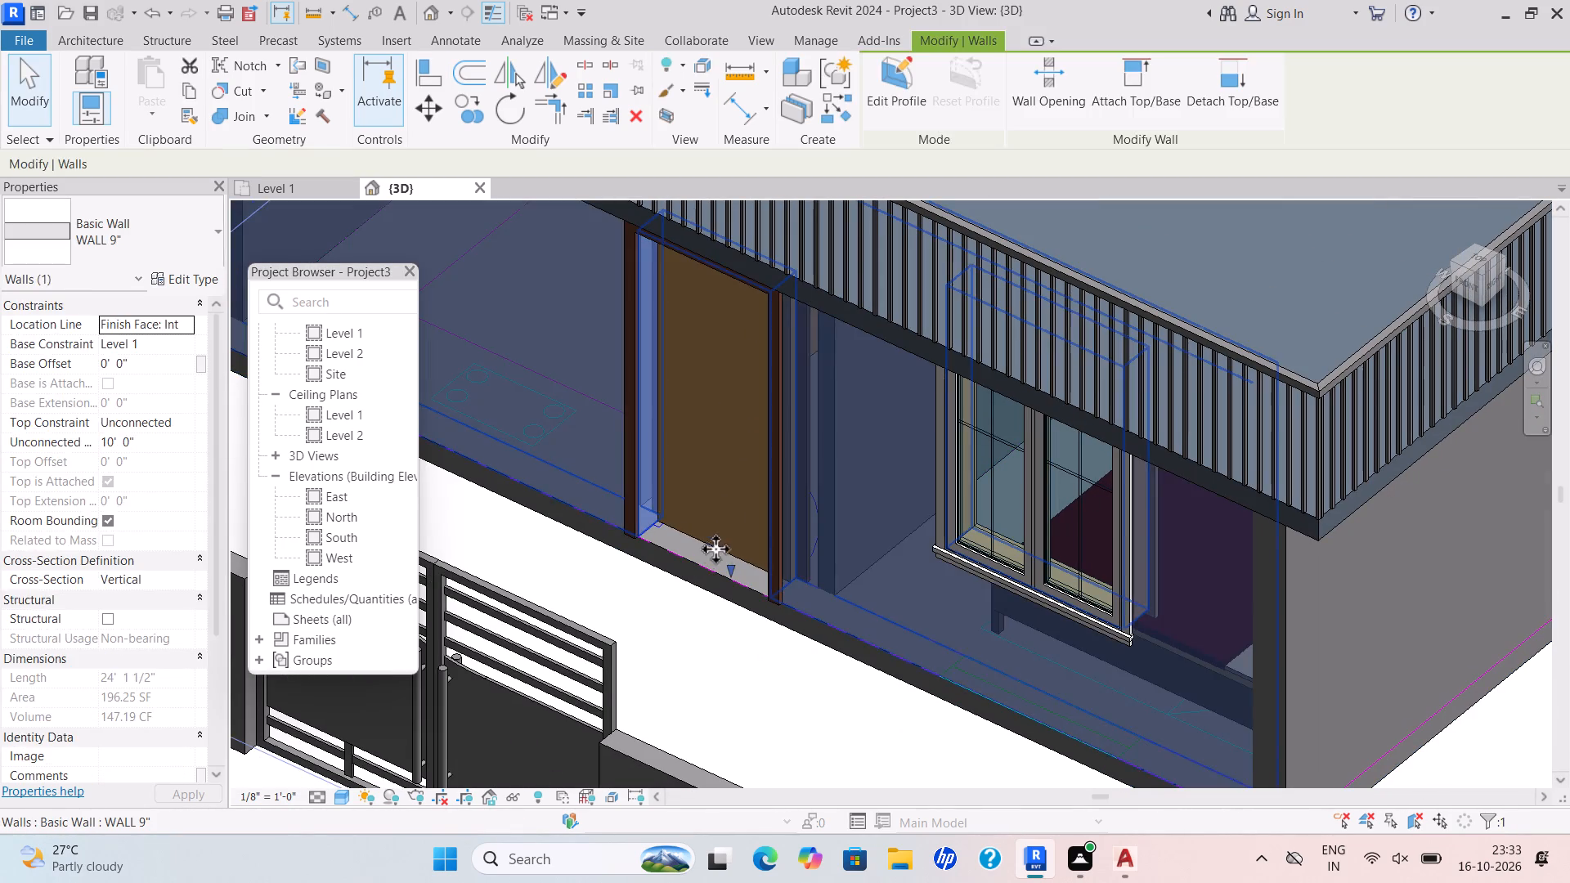
{"action": "key", "text": "Escape"}
{"action": "left_click", "coordinate": [734, 592]}
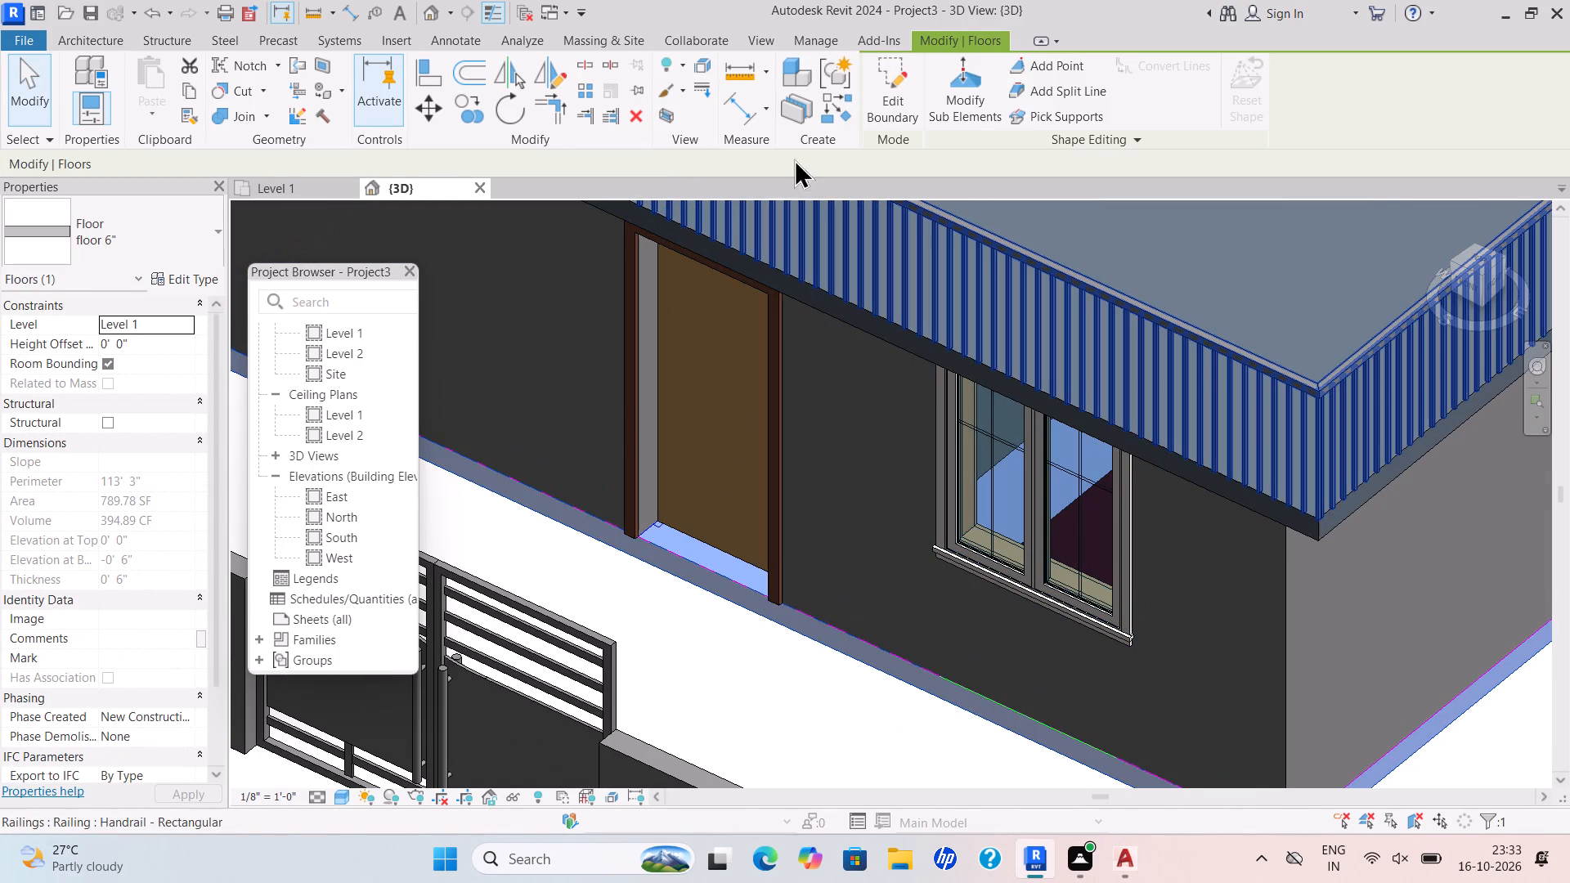
{"action": "left_click", "coordinate": [873, 101]}
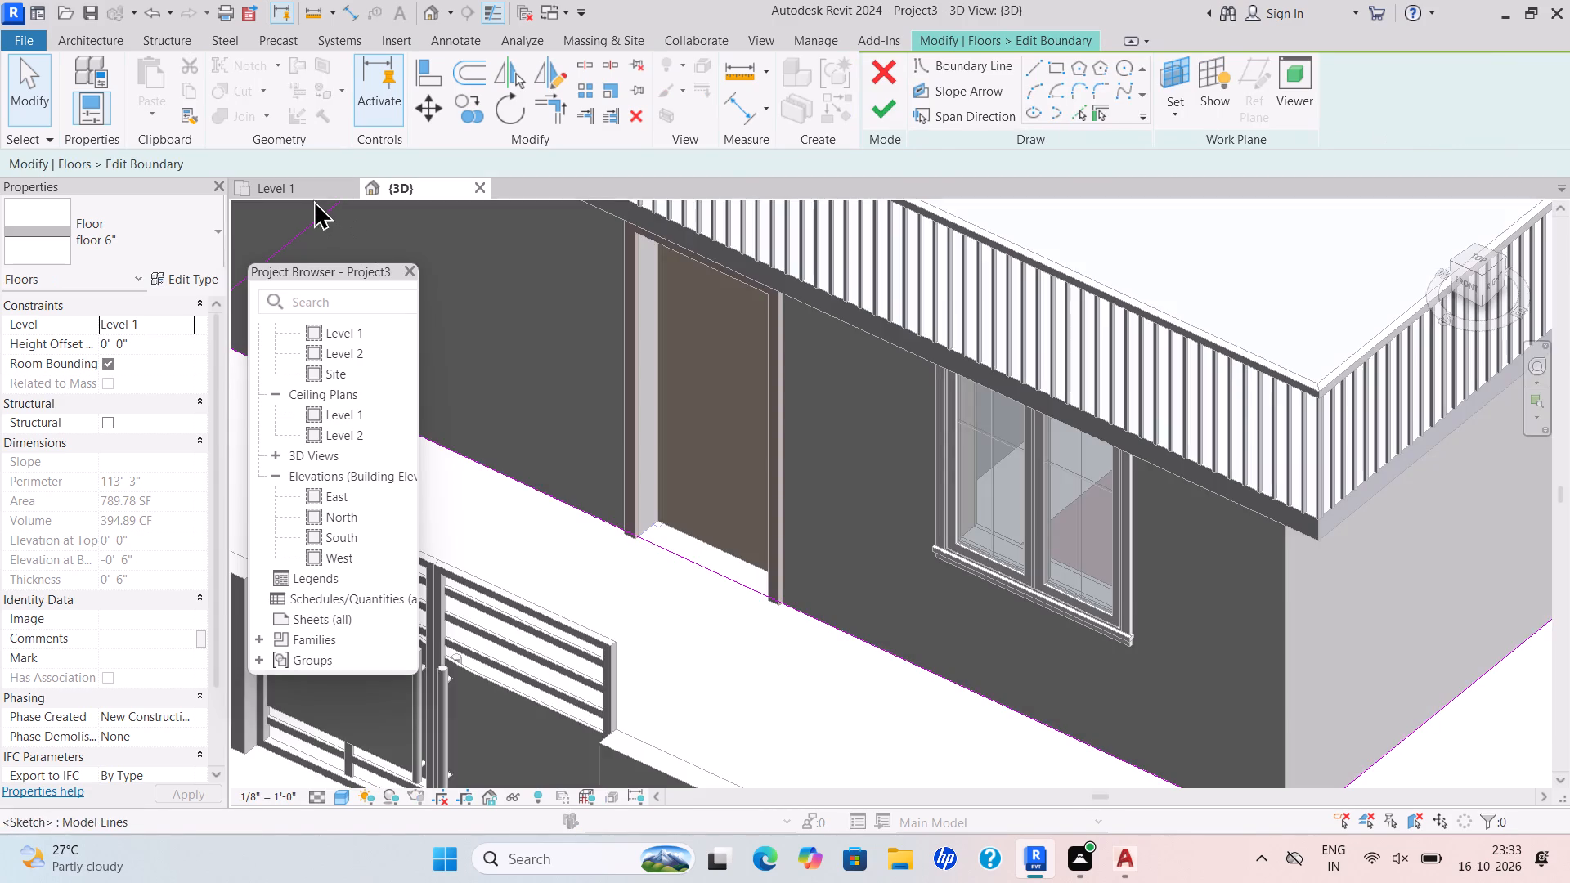
{"action": "left_click", "coordinate": [308, 198]}
{"action": "scroll", "coordinate": [823, 419], "scroll_direction": "down", "scroll_amount": 7}
{"action": "middle_click_drag", "start_coordinate": [806, 453], "coordinate": [802, 496]}
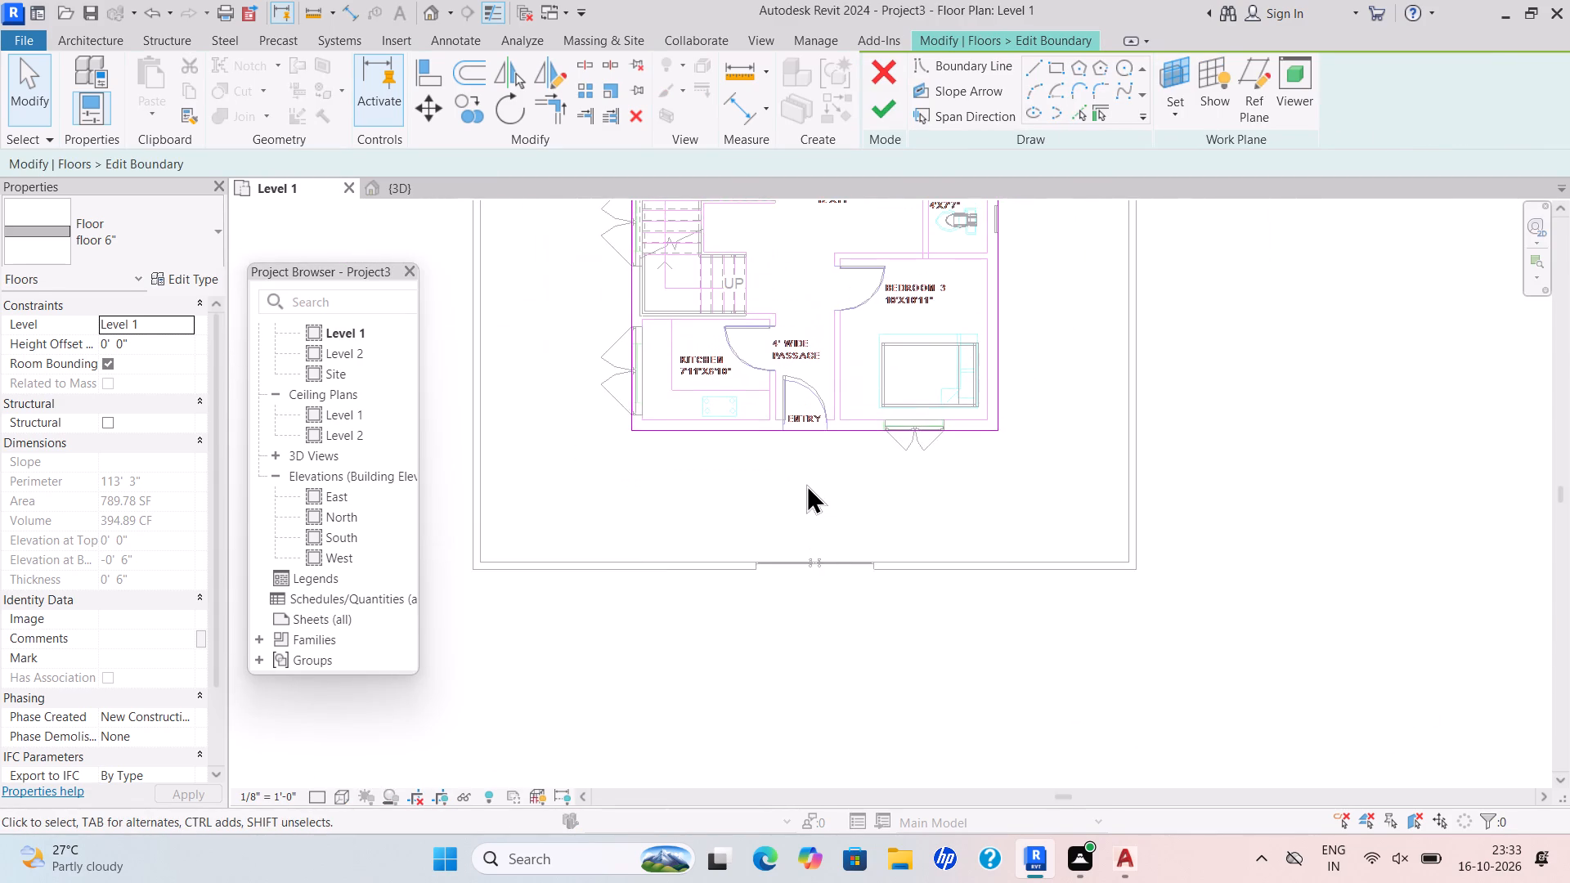
{"action": "scroll", "coordinate": [806, 480], "scroll_direction": "up", "scroll_amount": 3}
{"action": "left_click_drag", "start_coordinate": [813, 400], "coordinate": [880, 617]}
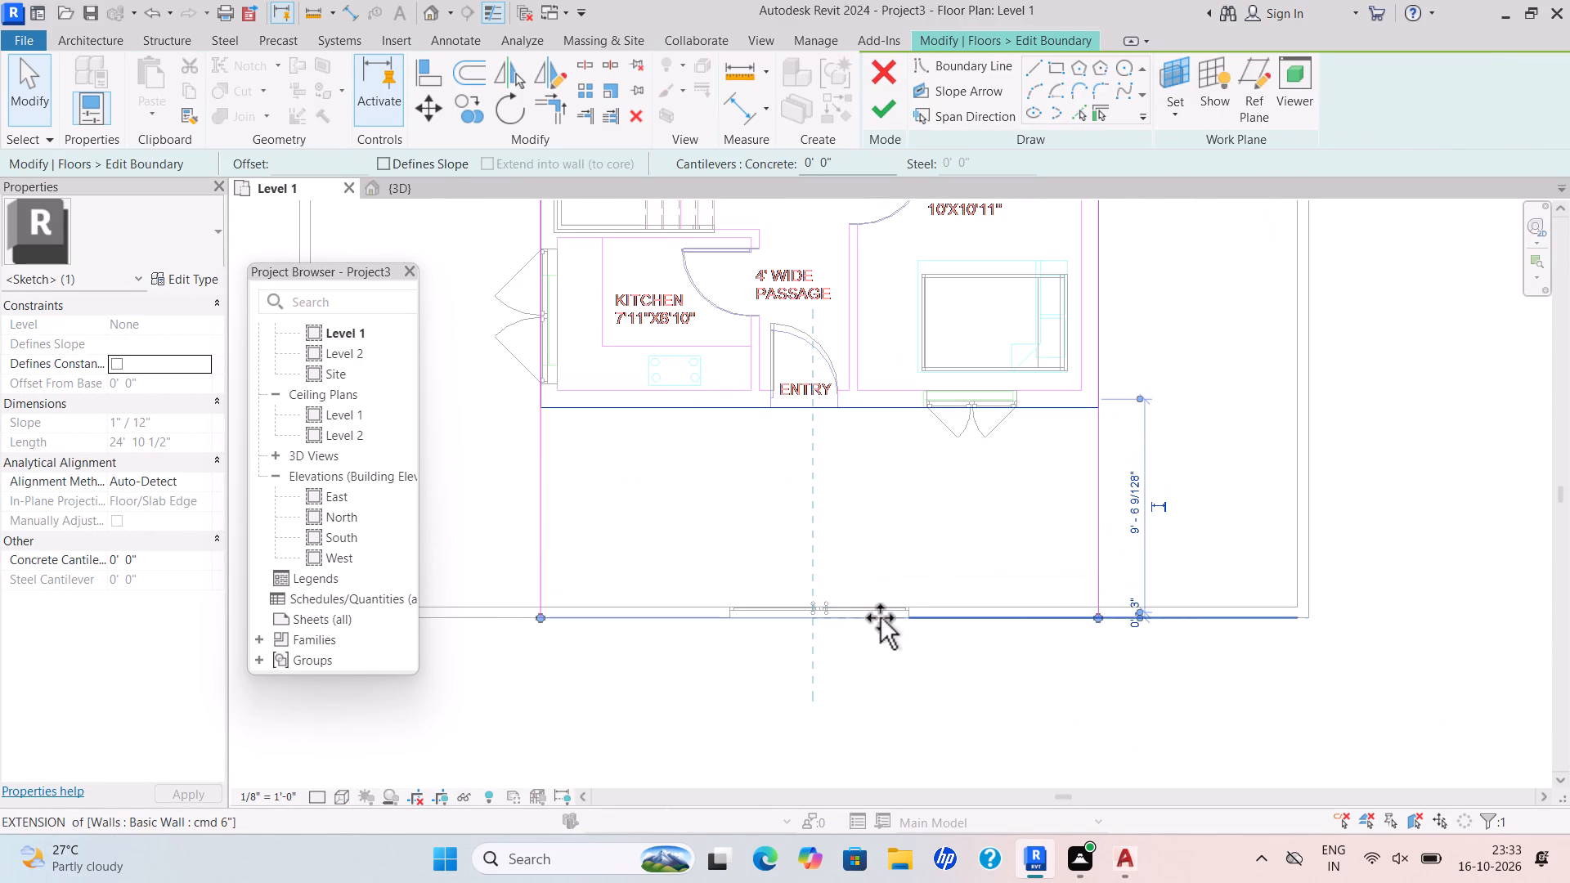
{"action": "left_click_drag", "start_coordinate": [880, 617], "coordinate": [879, 615]}
{"action": "middle_click_drag", "start_coordinate": [999, 543], "coordinate": [984, 589]}
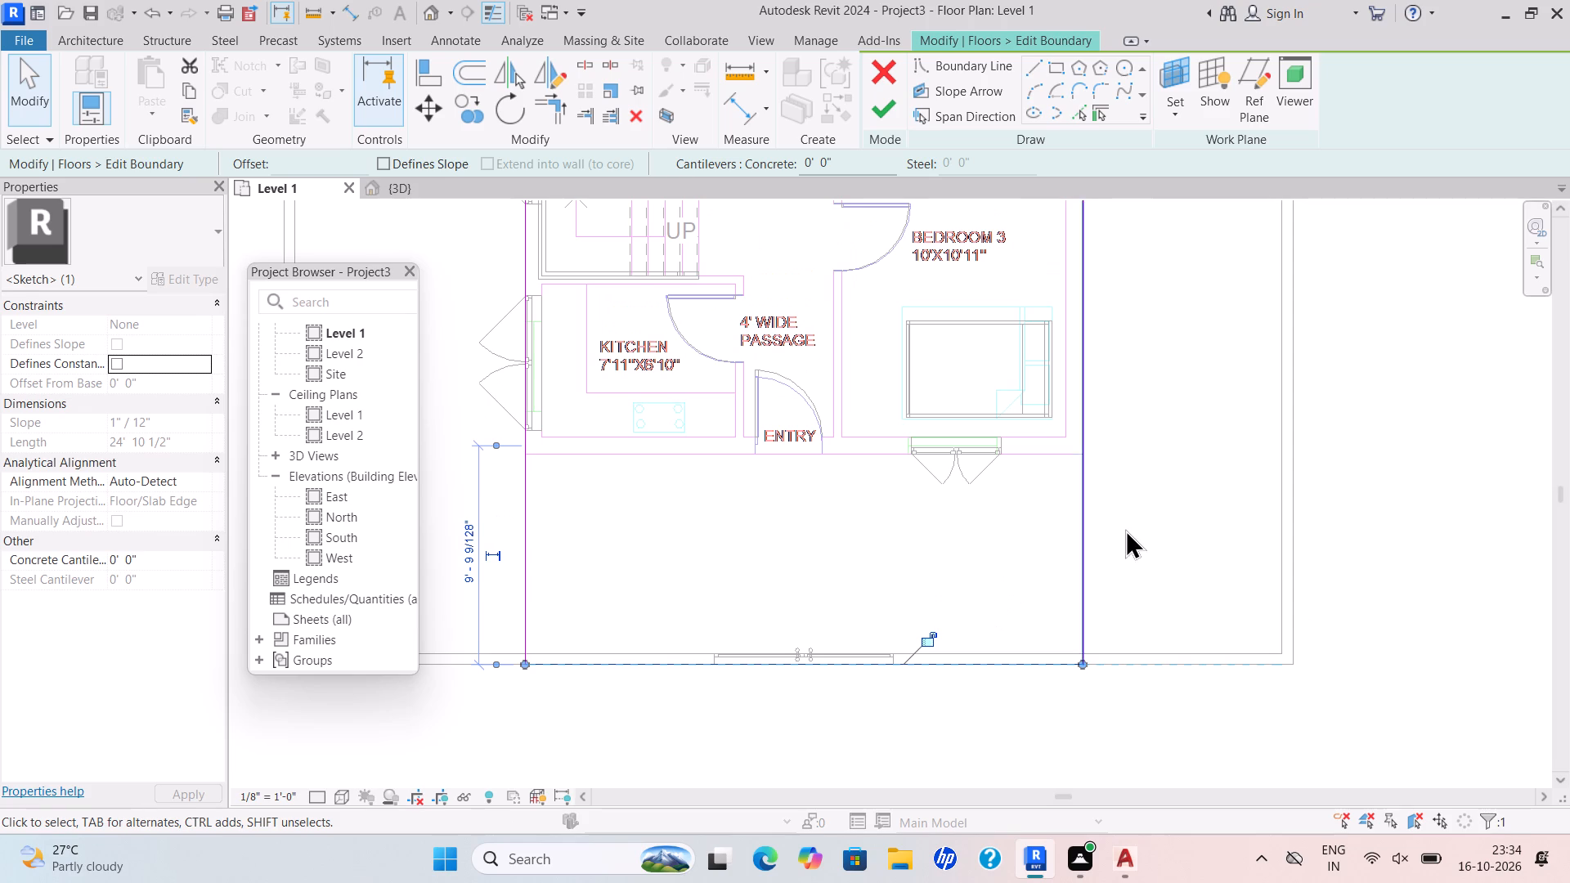
Move the floor sketch's right edge out to the outer face of the right-hand boundary wall.
{"action": "scroll", "coordinate": [1124, 524], "scroll_direction": "down", "scroll_amount": 1}
{"action": "middle_click_drag", "start_coordinate": [1121, 524], "coordinate": [943, 607]}
{"action": "scroll", "coordinate": [908, 561], "scroll_direction": "up", "scroll_amount": 1}
{"action": "left_click_drag", "start_coordinate": [909, 560], "coordinate": [1137, 537]}
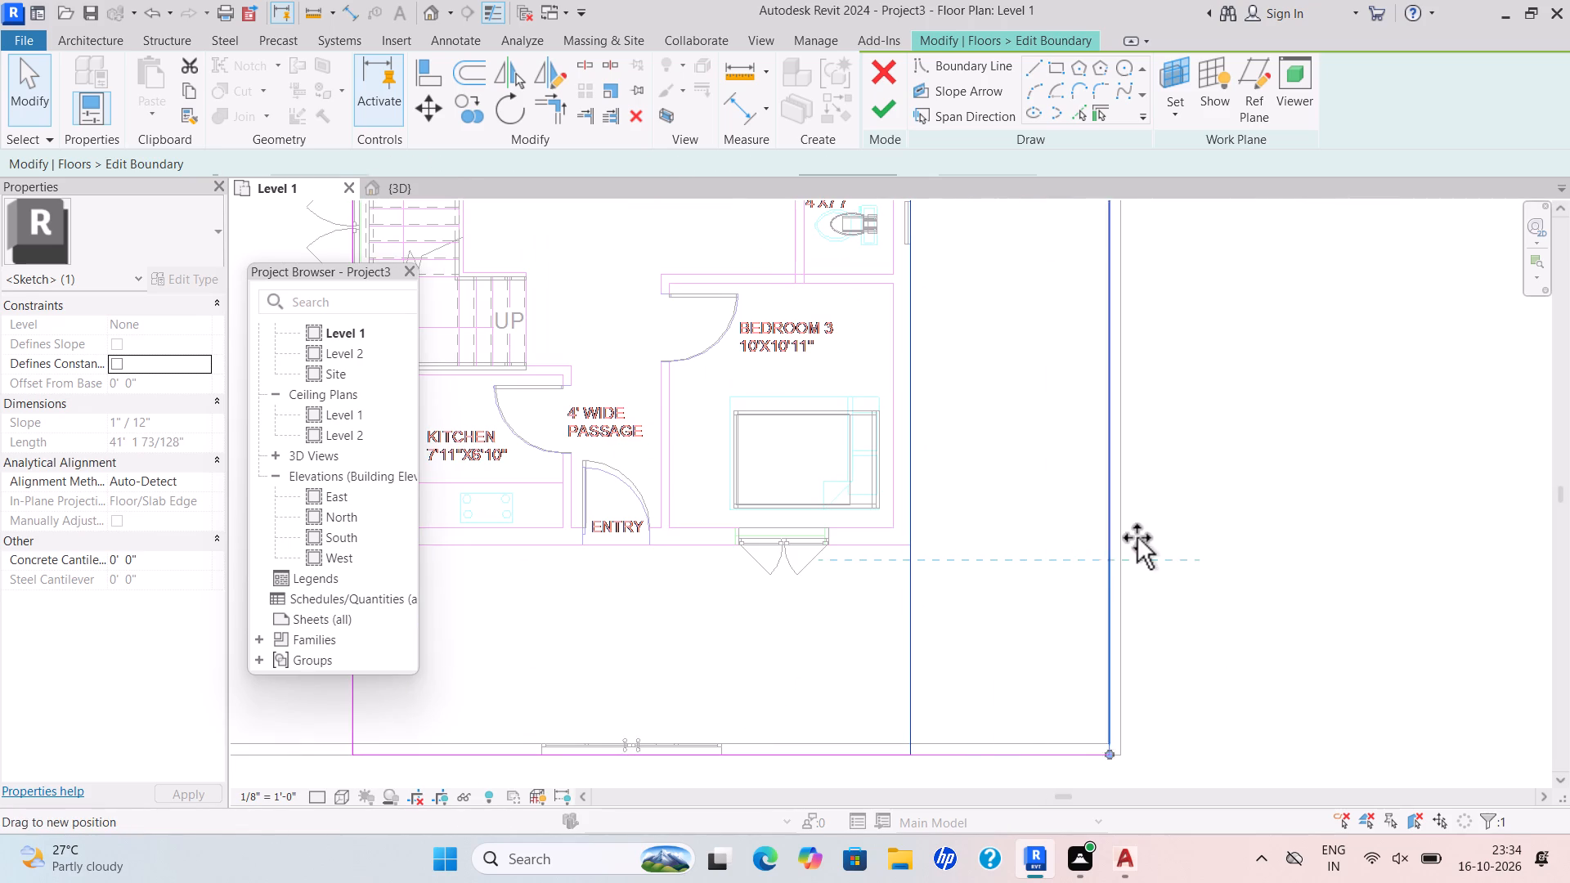
{"action": "left_click_drag", "start_coordinate": [1137, 537], "coordinate": [1125, 560]}
Move the floor sketch's left edge out to the outer face of the left-hand boundary wall.
{"action": "scroll", "coordinate": [1119, 556], "scroll_direction": "down", "scroll_amount": 3}
{"action": "middle_click_drag", "start_coordinate": [1119, 556], "coordinate": [1186, 559]}
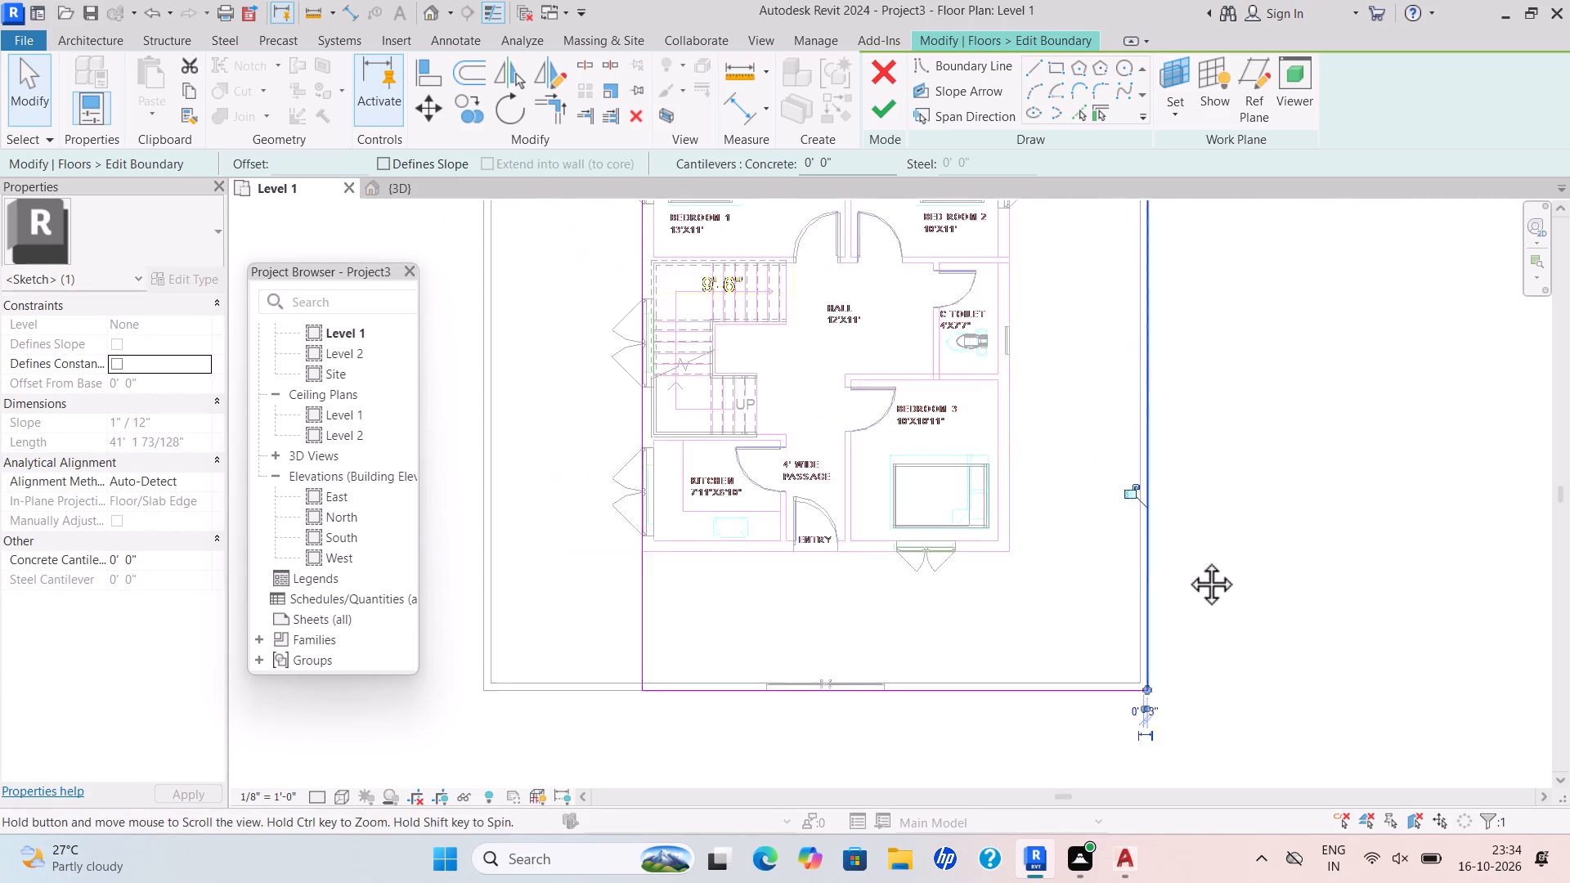
{"action": "scroll", "coordinate": [1186, 559], "scroll_direction": "down", "scroll_amount": 1}
{"action": "middle_click_drag", "start_coordinate": [1186, 559], "coordinate": [1217, 559]}
{"action": "scroll", "coordinate": [823, 560], "scroll_direction": "up", "scroll_amount": 3}
{"action": "middle_click_drag", "start_coordinate": [787, 584], "coordinate": [984, 549]}
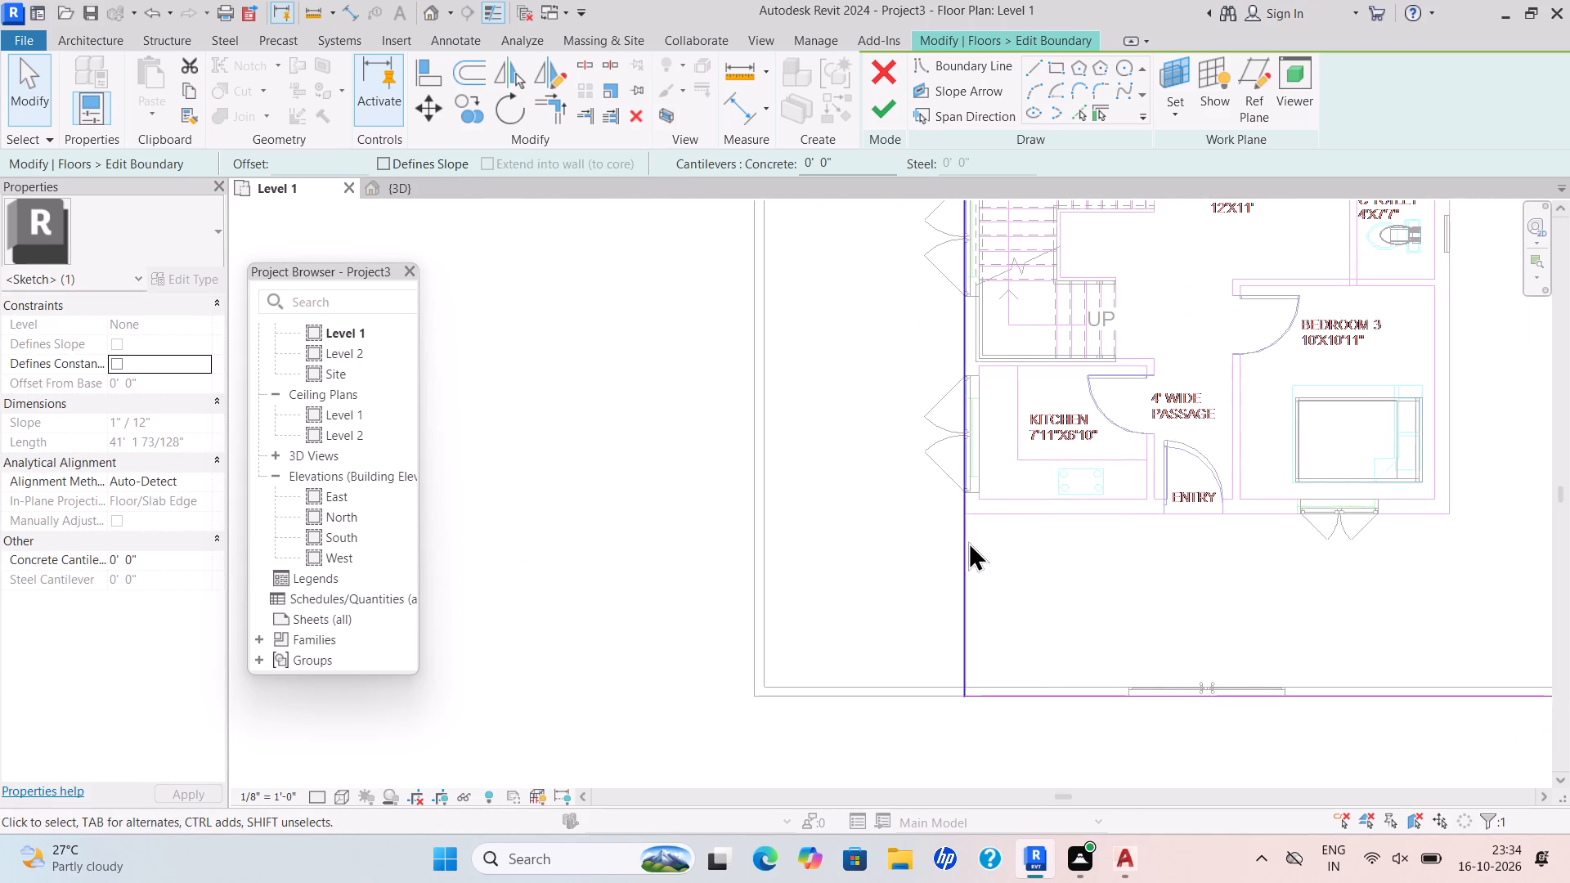
{"action": "scroll", "coordinate": [968, 541], "scroll_direction": "up", "scroll_amount": 4}
{"action": "left_click_drag", "start_coordinate": [959, 544], "coordinate": [633, 609]}
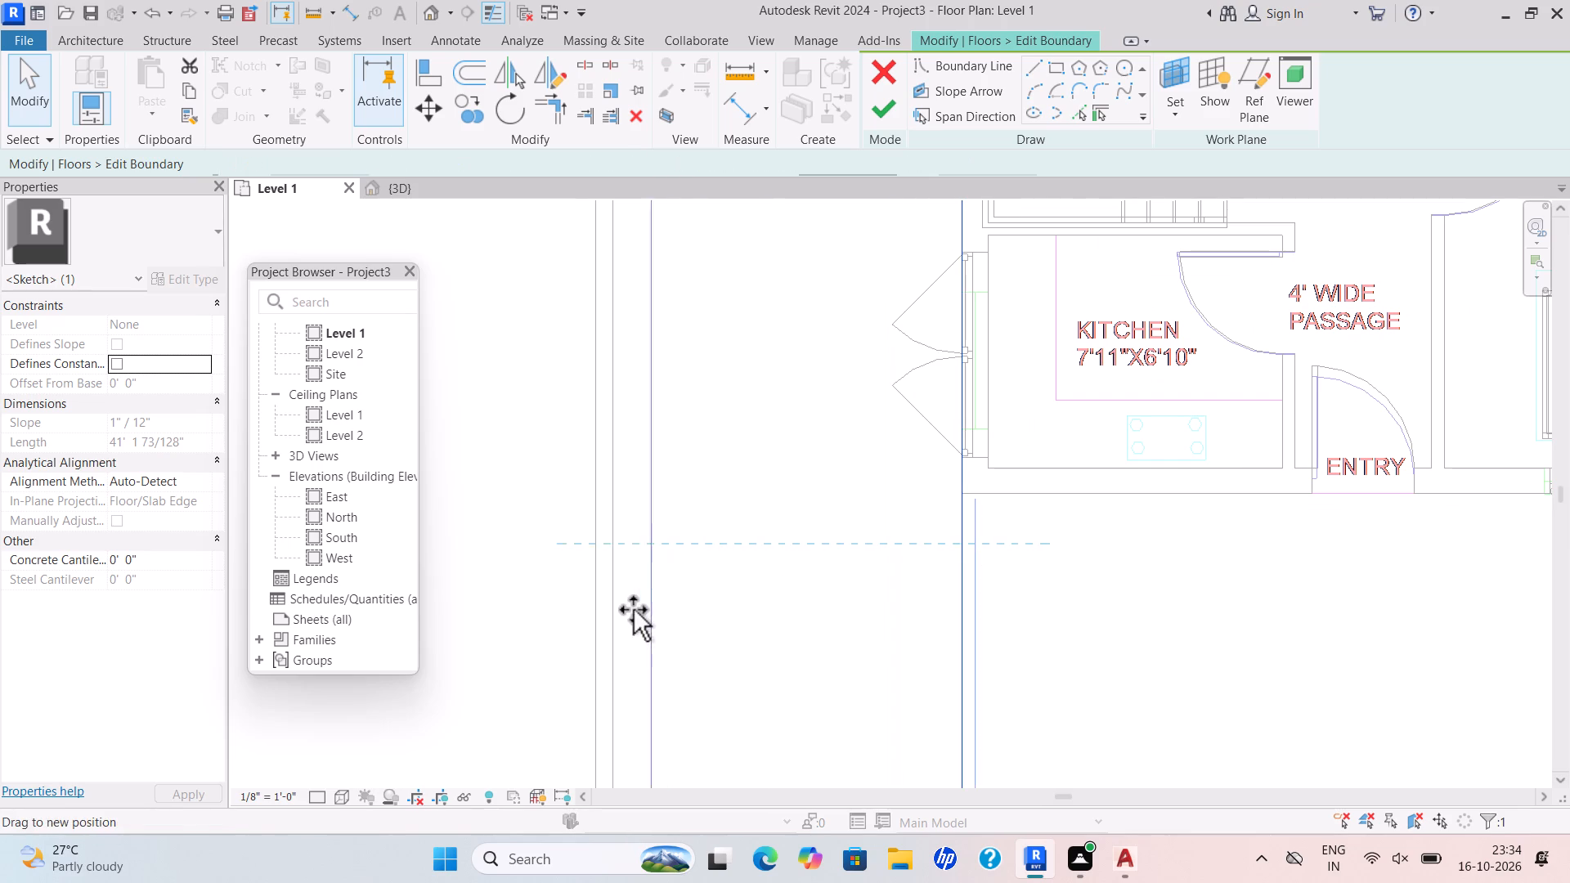
{"action": "left_click_drag", "start_coordinate": [633, 609], "coordinate": [595, 611]}
Move the floor sketch's rear edge out to the outer face of the rear boundary wall and finish the boundary edit.
{"action": "scroll", "coordinate": [823, 553], "scroll_direction": "down", "scroll_amount": 2}
{"action": "middle_click_drag", "start_coordinate": [827, 559], "coordinate": [827, 600]}
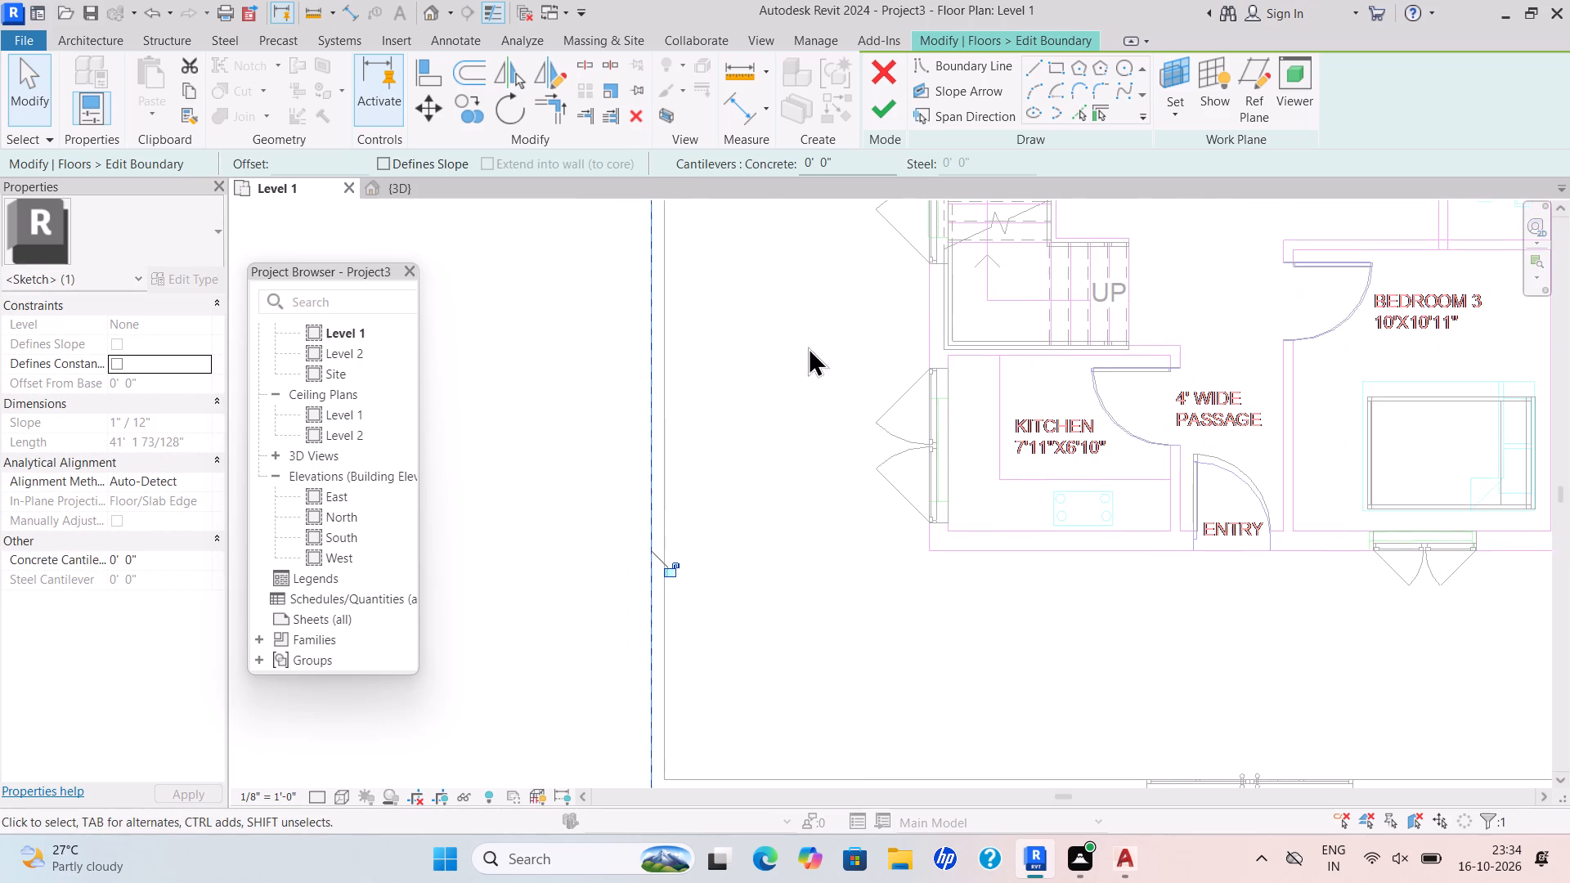
{"action": "scroll", "coordinate": [896, 320], "scroll_direction": "down", "scroll_amount": 6}
{"action": "middle_click_drag", "start_coordinate": [886, 355], "coordinate": [837, 550]}
{"action": "middle_click_drag", "start_coordinate": [882, 500], "coordinate": [850, 625]}
{"action": "scroll", "coordinate": [978, 262], "scroll_direction": "up", "scroll_amount": 3}
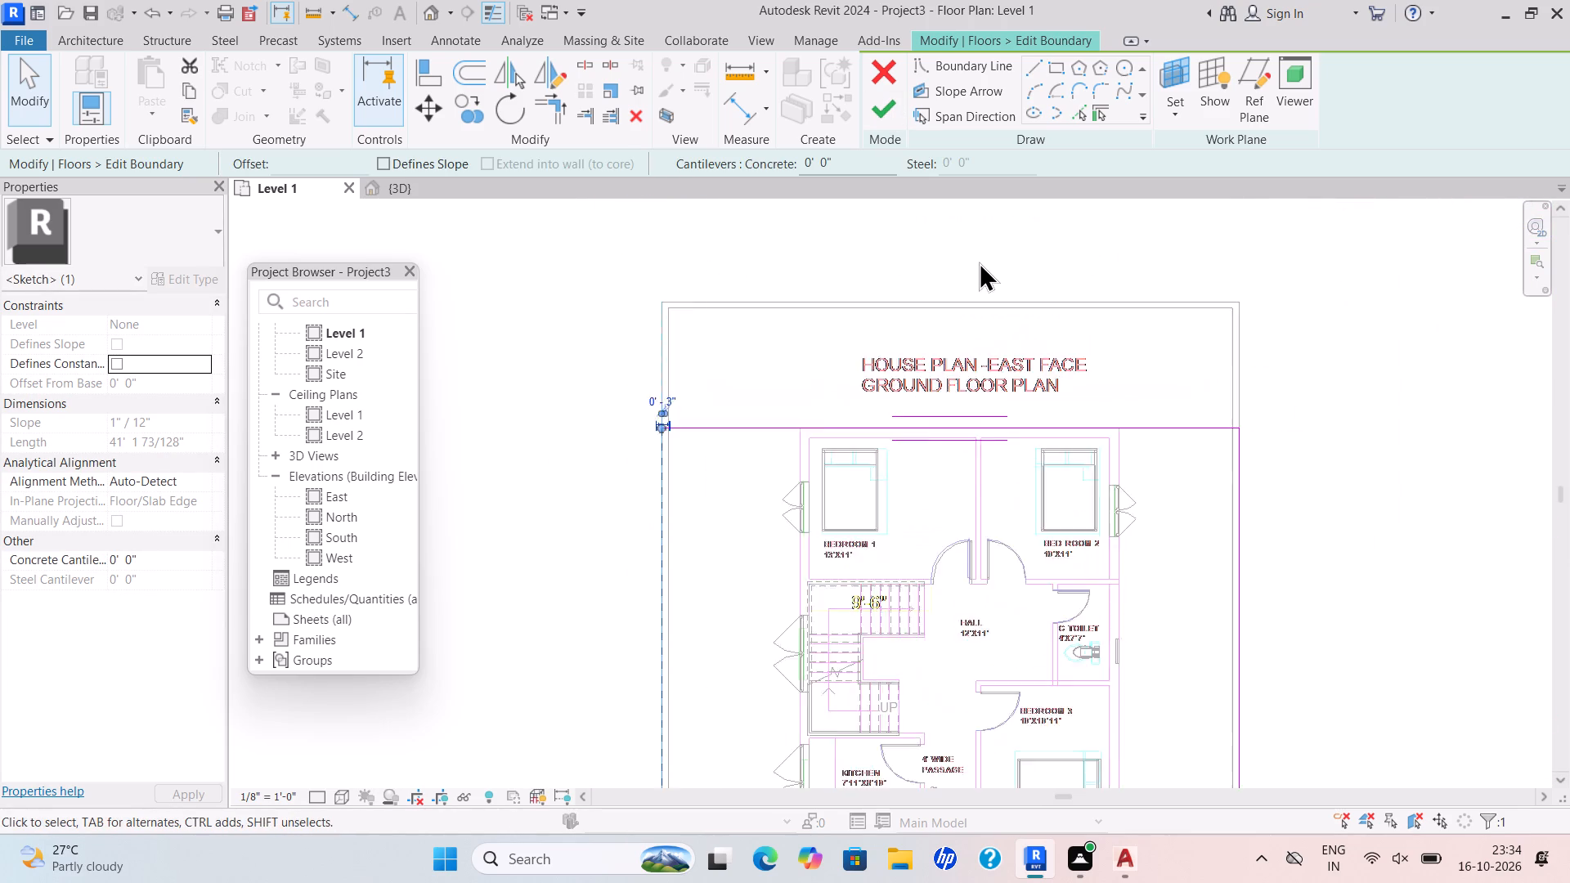
{"action": "scroll", "coordinate": [1146, 482], "scroll_direction": "up", "scroll_amount": 4}
{"action": "left_click_drag", "start_coordinate": [1137, 481], "coordinate": [1114, 283]}
{"action": "middle_click_drag", "start_coordinate": [1109, 354], "coordinate": [1091, 473]}
{"action": "scroll", "coordinate": [1103, 375], "scroll_direction": "down", "scroll_amount": 1}
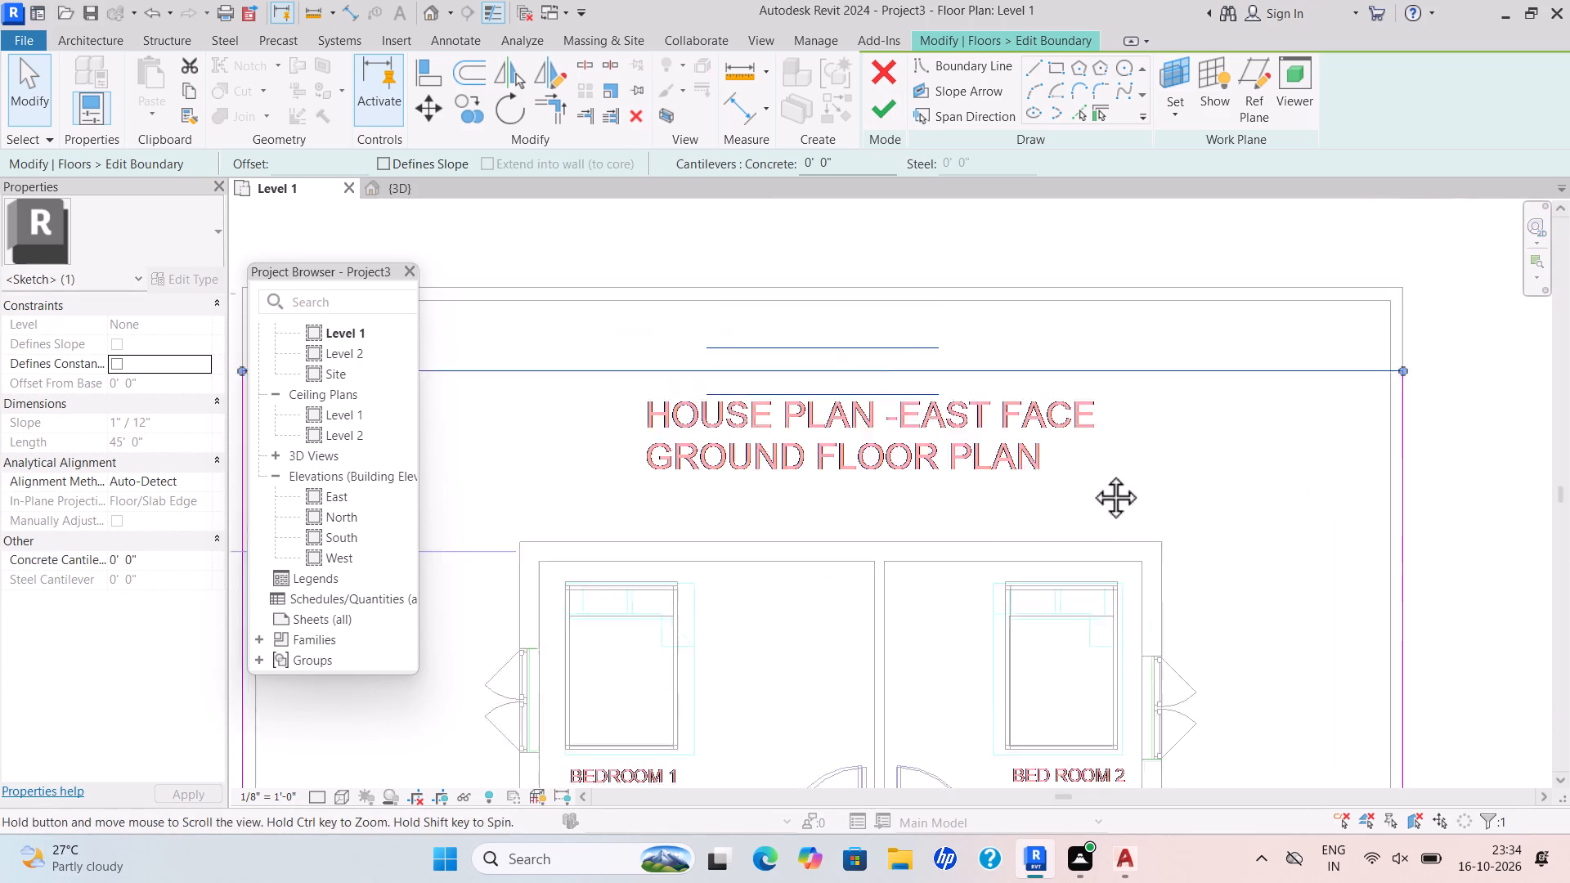
{"action": "scroll", "coordinate": [1091, 473], "scroll_direction": "down", "scroll_amount": 1}
{"action": "middle_click_drag", "start_coordinate": [1091, 473], "coordinate": [1084, 577]}
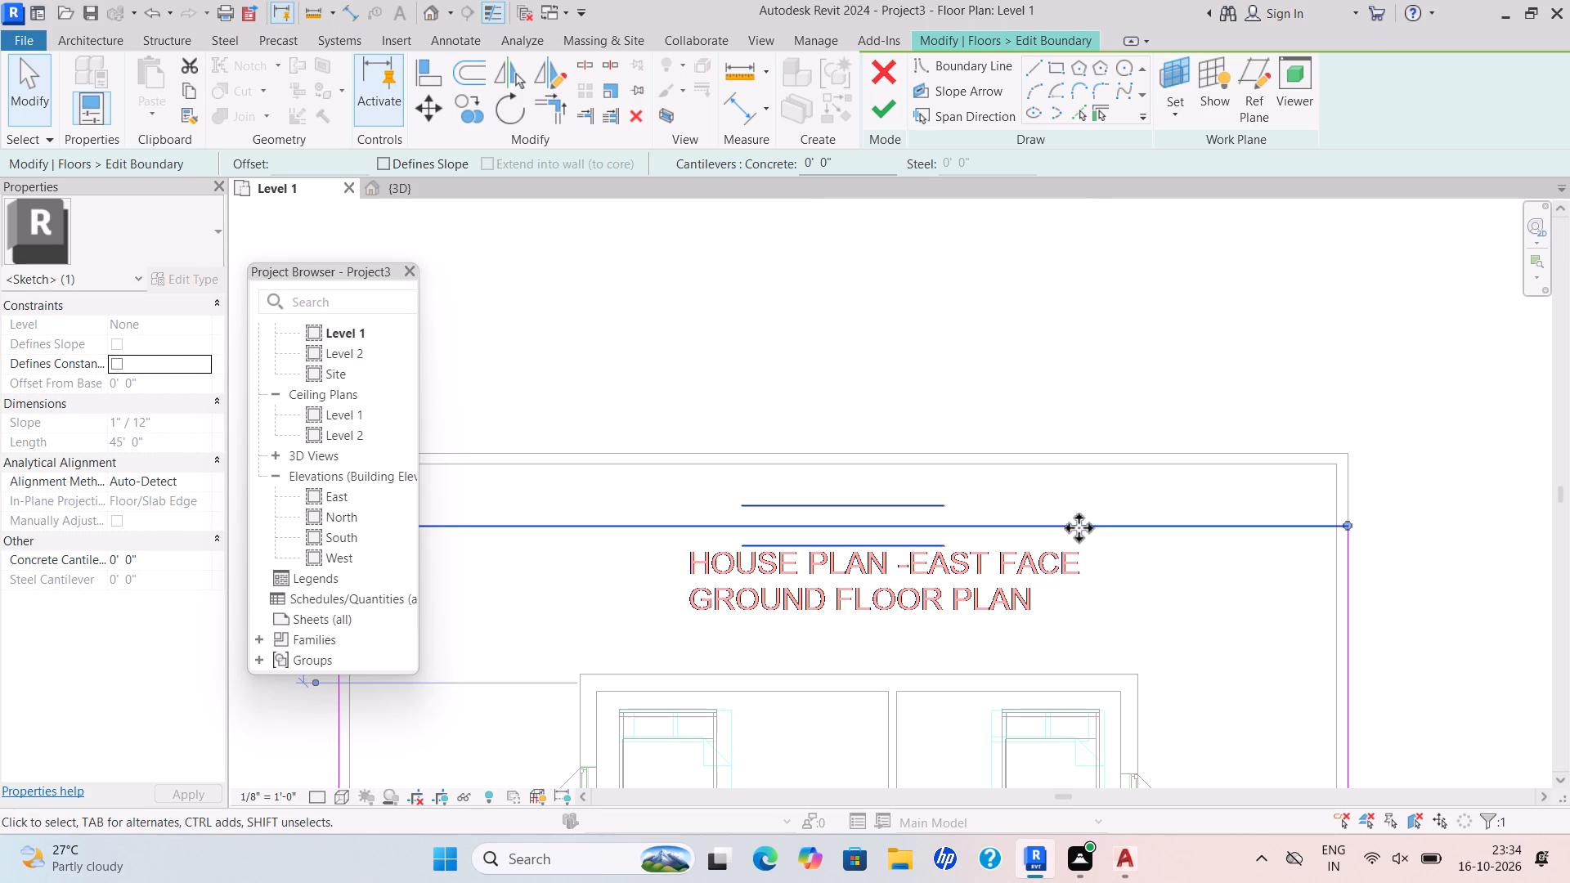
{"action": "left_click_drag", "start_coordinate": [1079, 527], "coordinate": [1076, 447]}
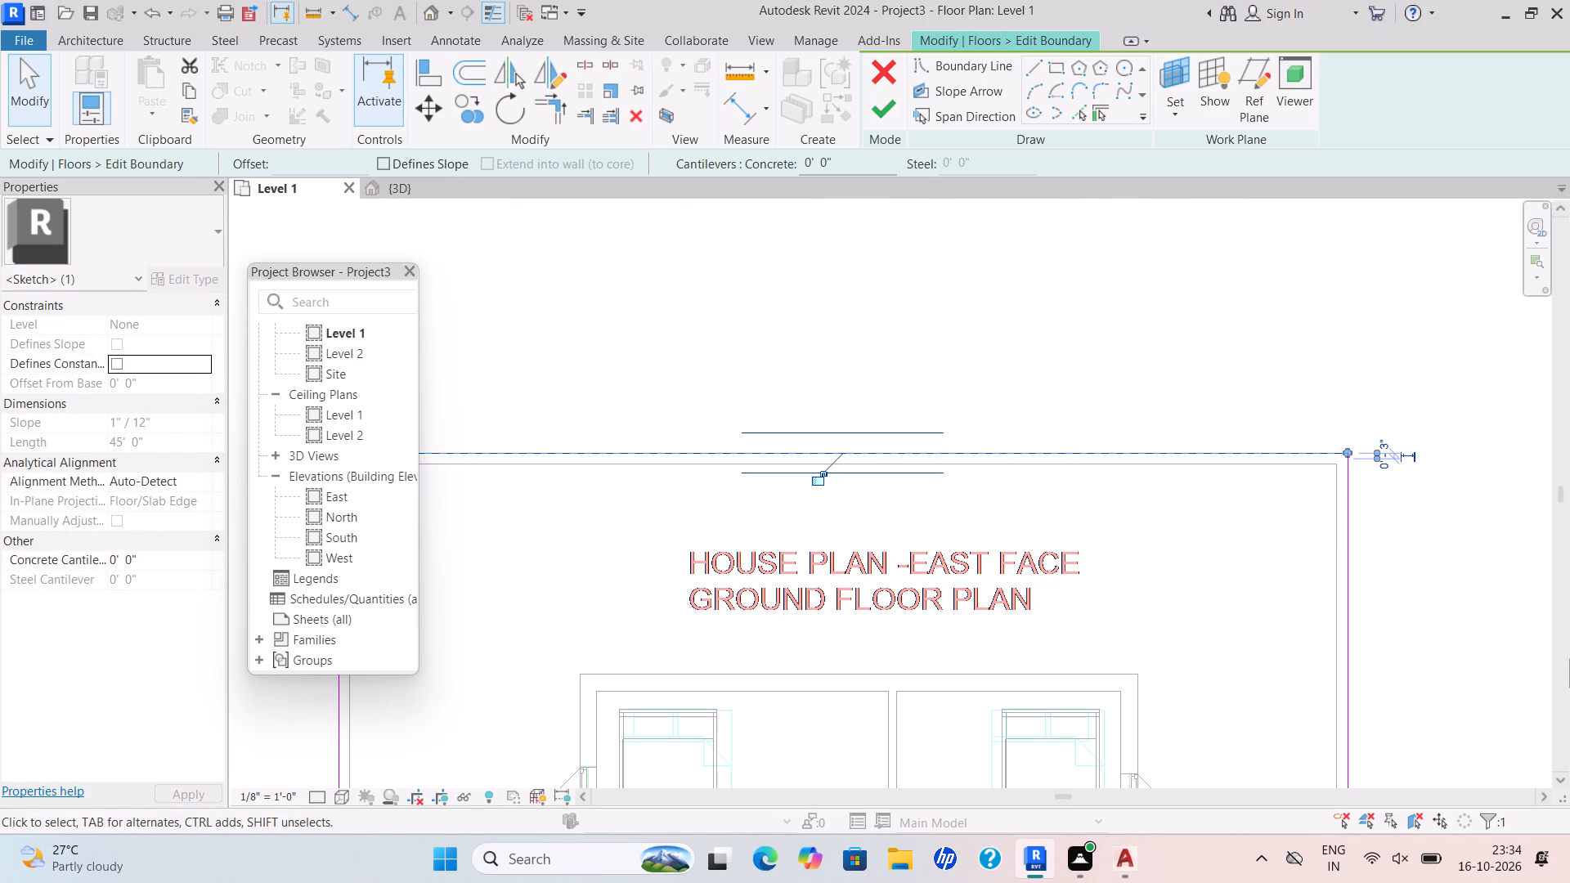
{"action": "left_click", "coordinate": [886, 101]}
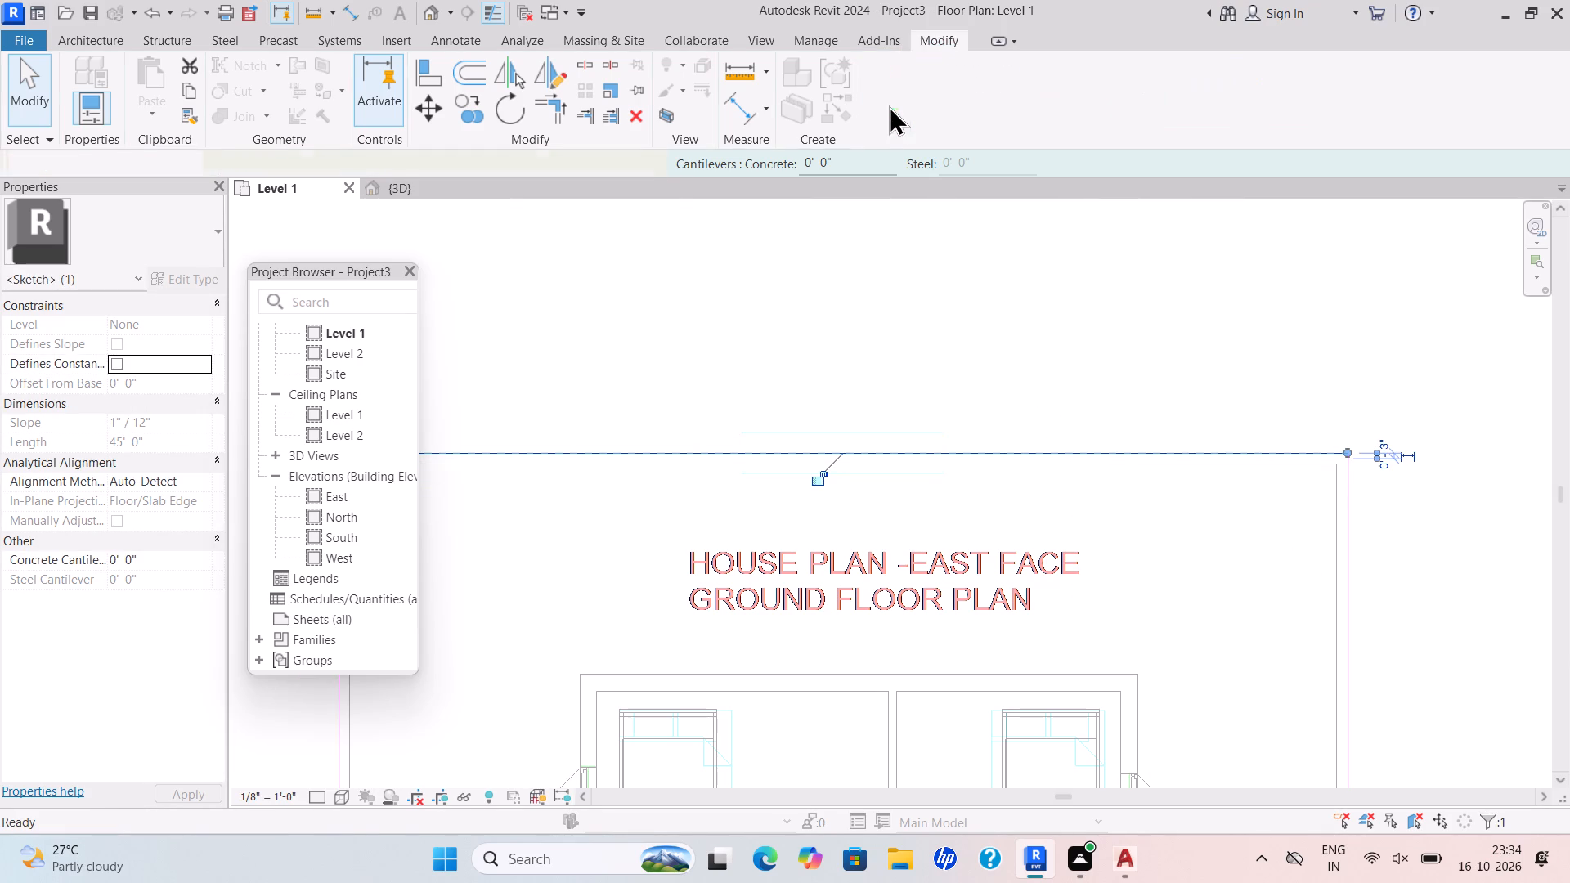
Create a rectangular Grassland - 16" toposolid on Level 1 around the plot, extending about 20'-6" behind and 34' beyond the right-hand boundary wall.
{"action": "left_click", "coordinate": [447, 185]}
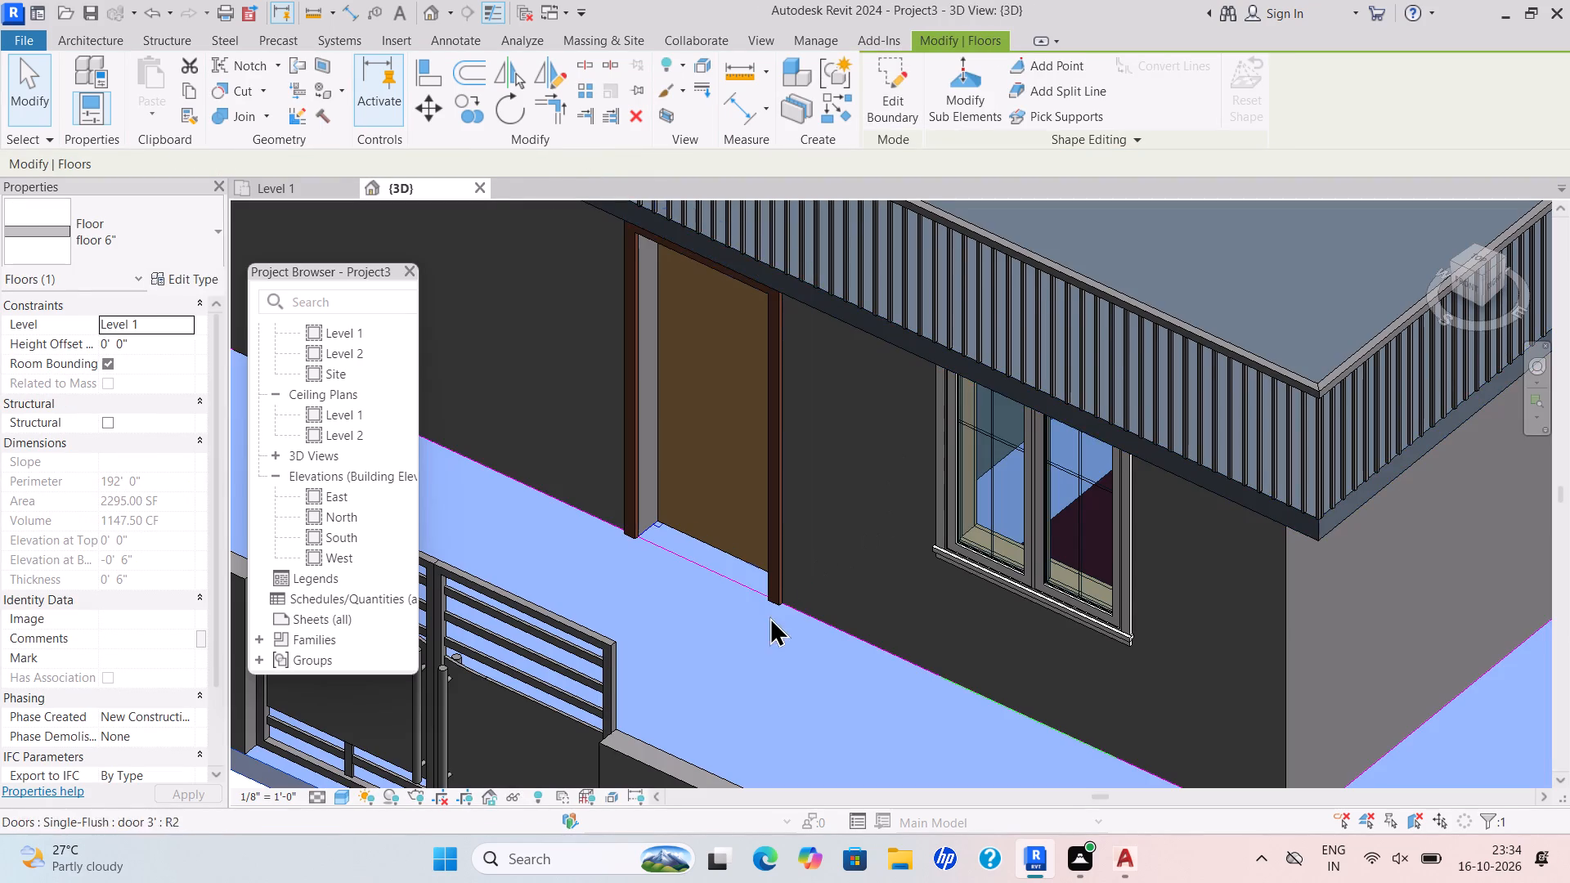
{"action": "left_click", "coordinate": [770, 615]}
{"action": "scroll", "coordinate": [793, 609], "scroll_direction": "down", "scroll_amount": 7}
{"action": "scroll", "coordinate": [1246, 536], "scroll_direction": "down", "scroll_amount": 5}
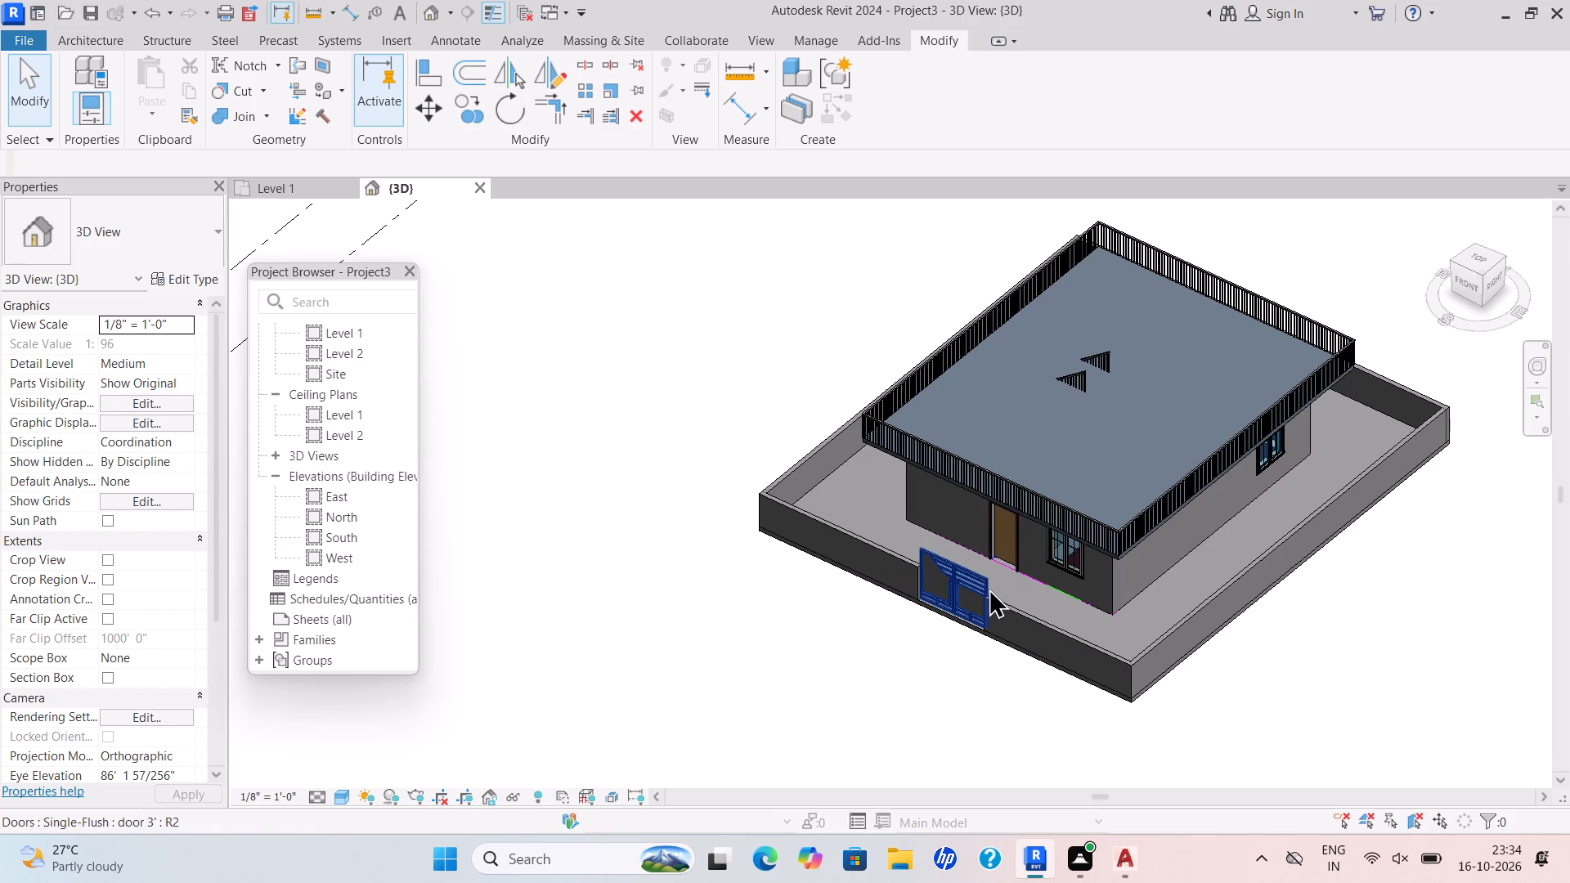
{"action": "middle_click_drag", "start_coordinate": [993, 589], "coordinate": [1210, 549], "text": "shift"}
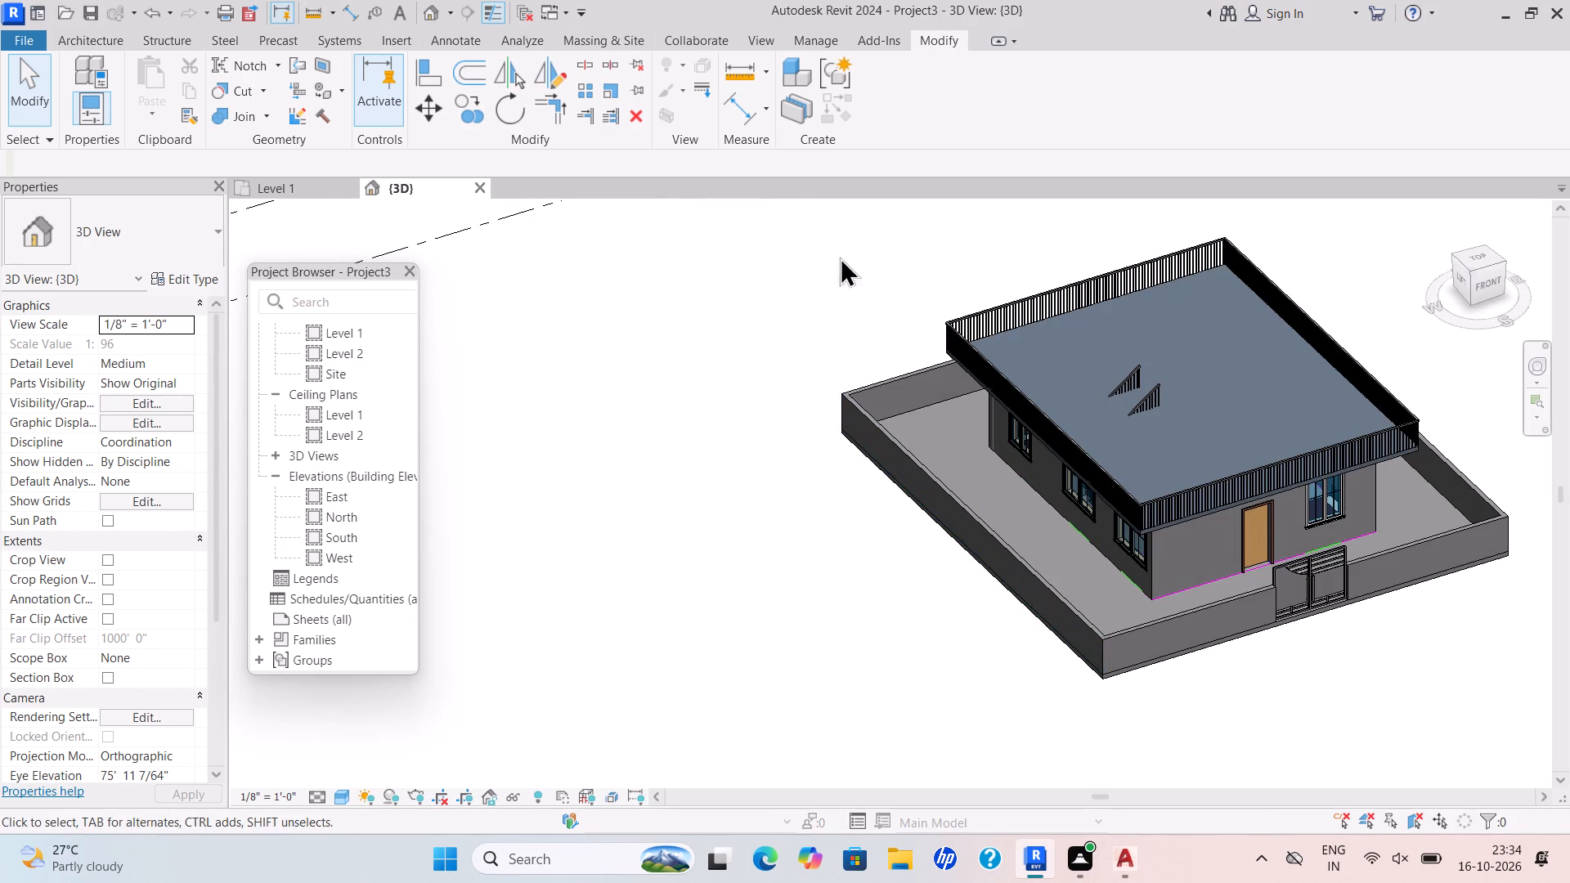
{"action": "left_click", "coordinate": [614, 31]}
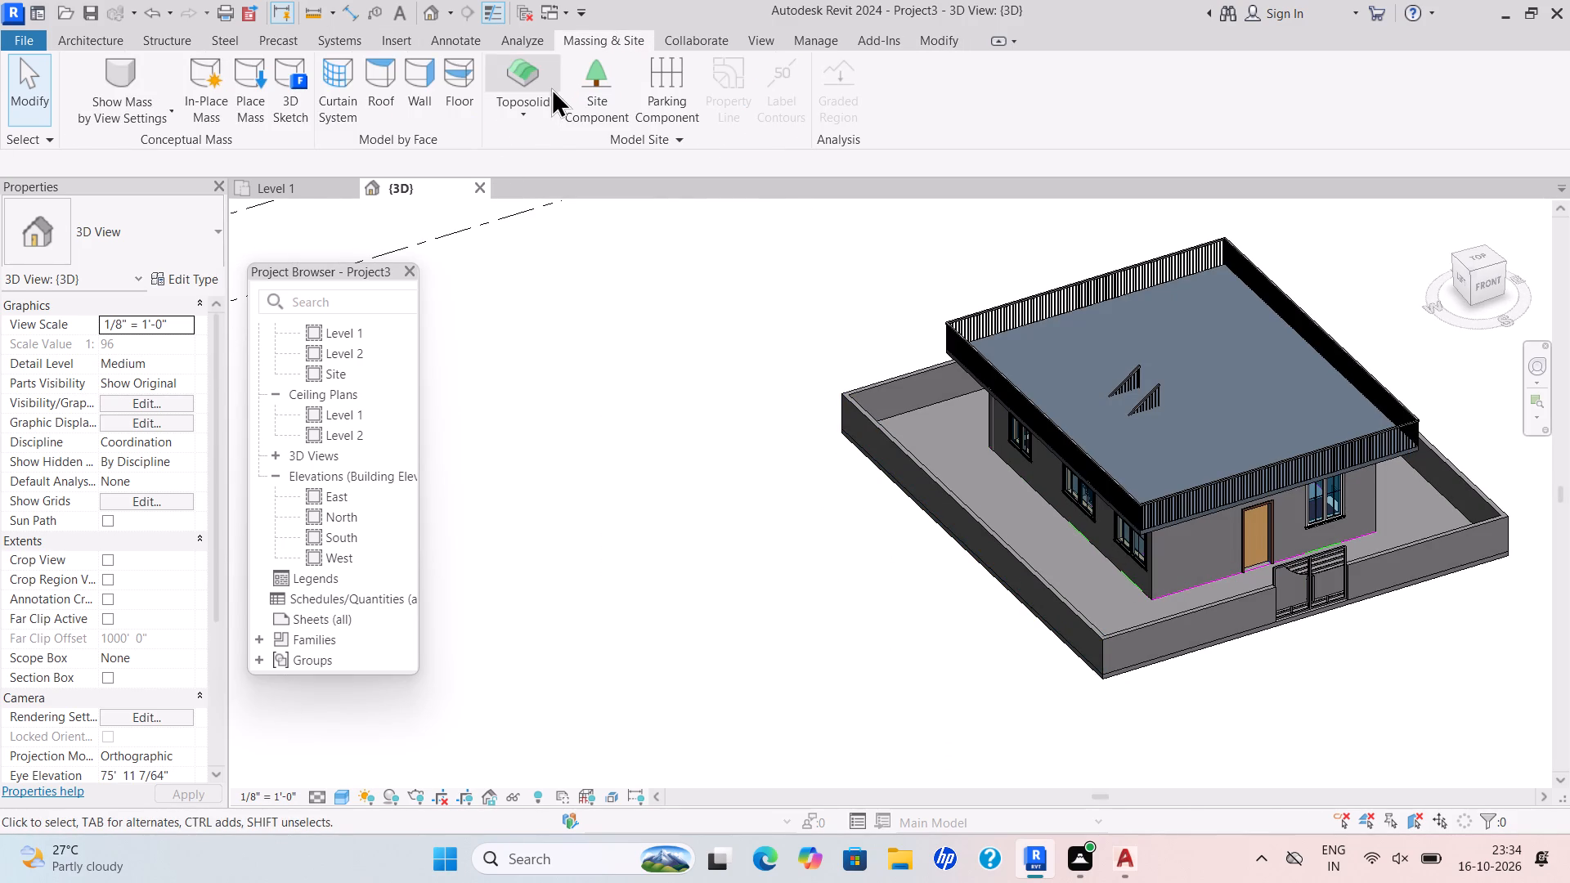
{"action": "left_click", "coordinate": [534, 114]}
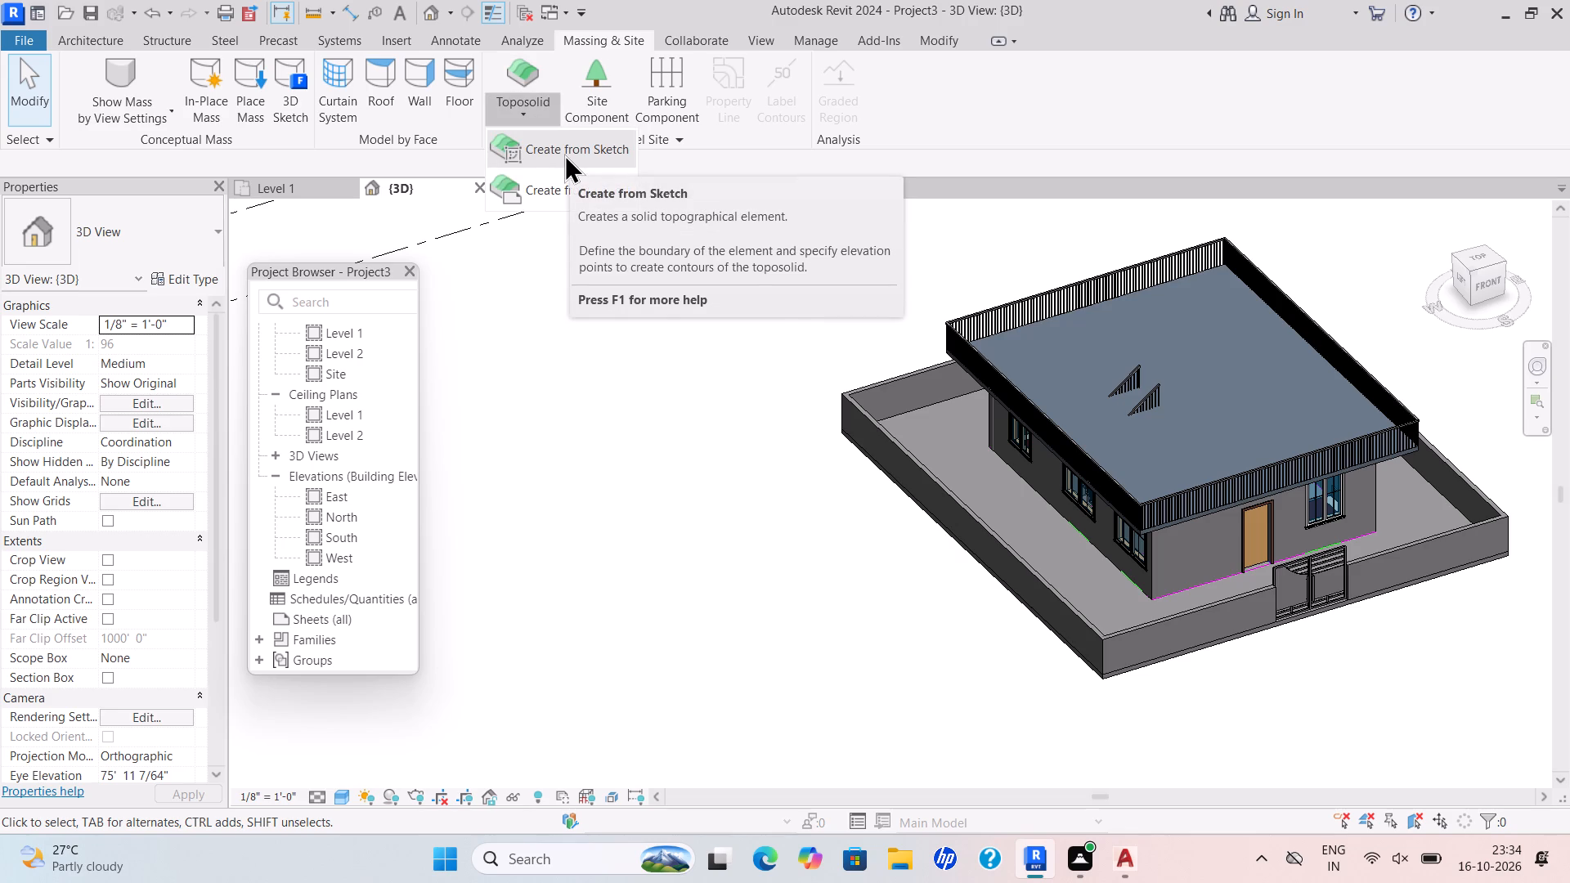
{"action": "left_click", "coordinate": [564, 154]}
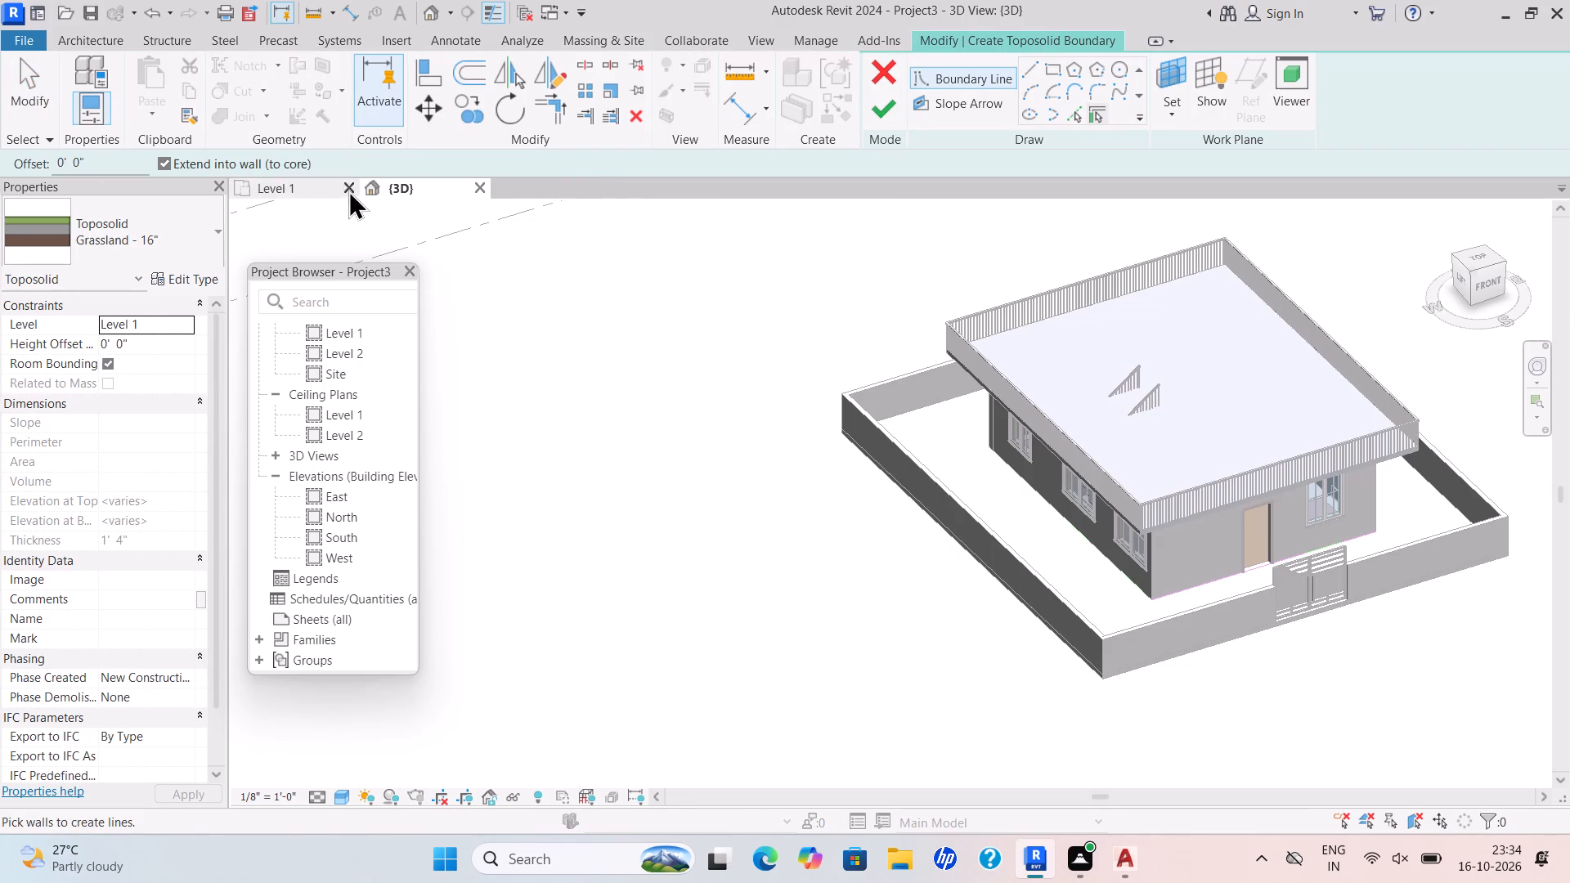
{"action": "left_click", "coordinate": [1045, 68]}
{"action": "left_click_drag", "start_coordinate": [263, 180], "coordinate": [267, 187]}
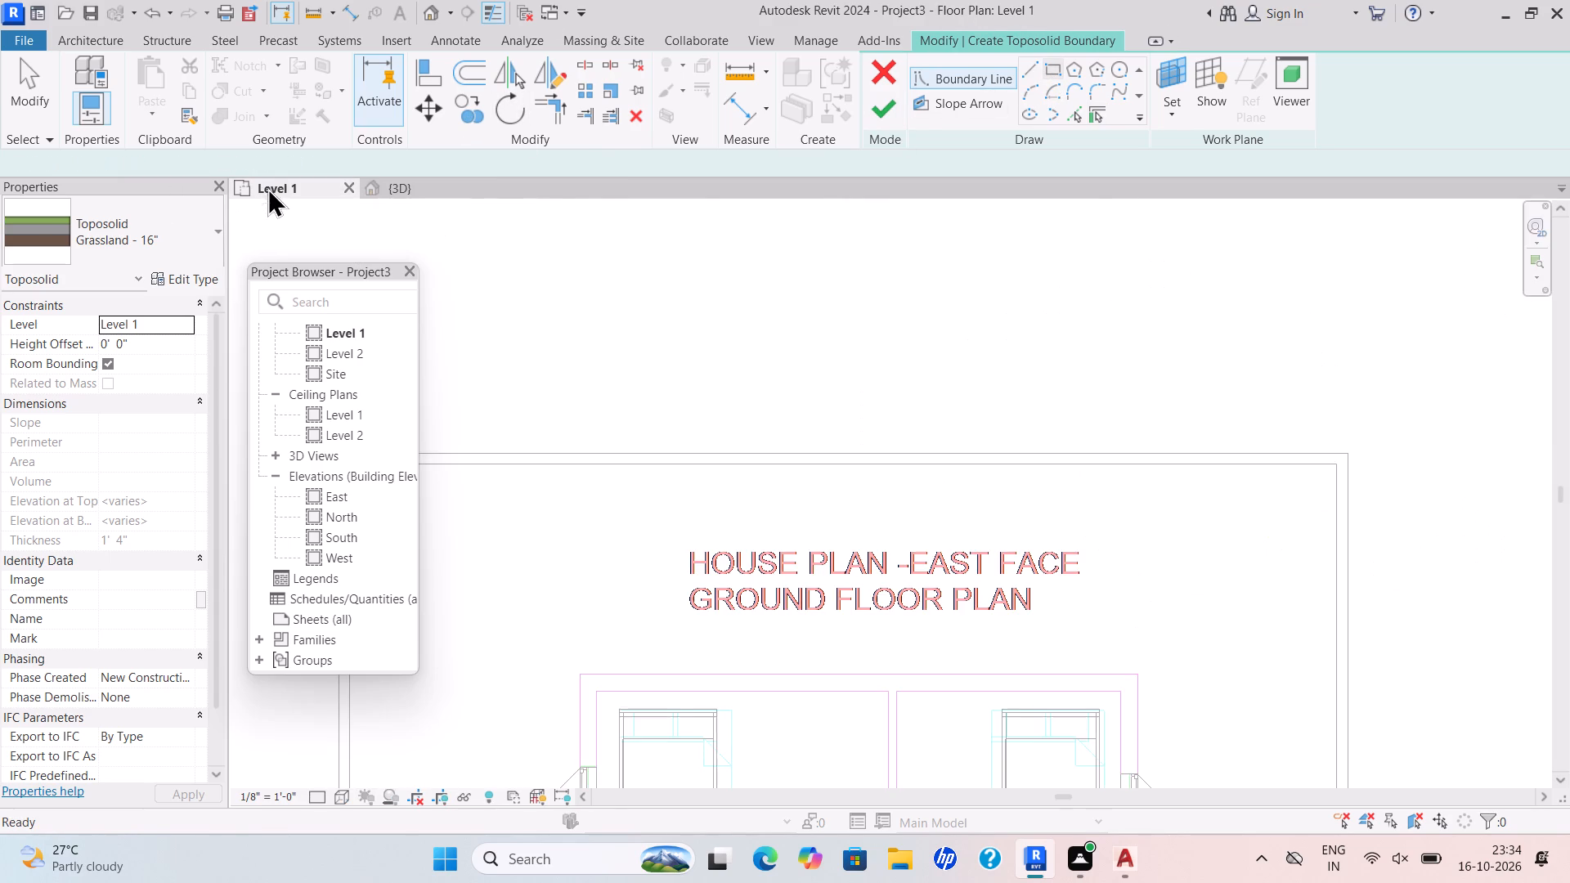
{"action": "scroll", "coordinate": [852, 312], "scroll_direction": "down", "scroll_amount": 10}
{"action": "left_click_drag", "start_coordinate": [578, 244], "coordinate": [597, 245]}
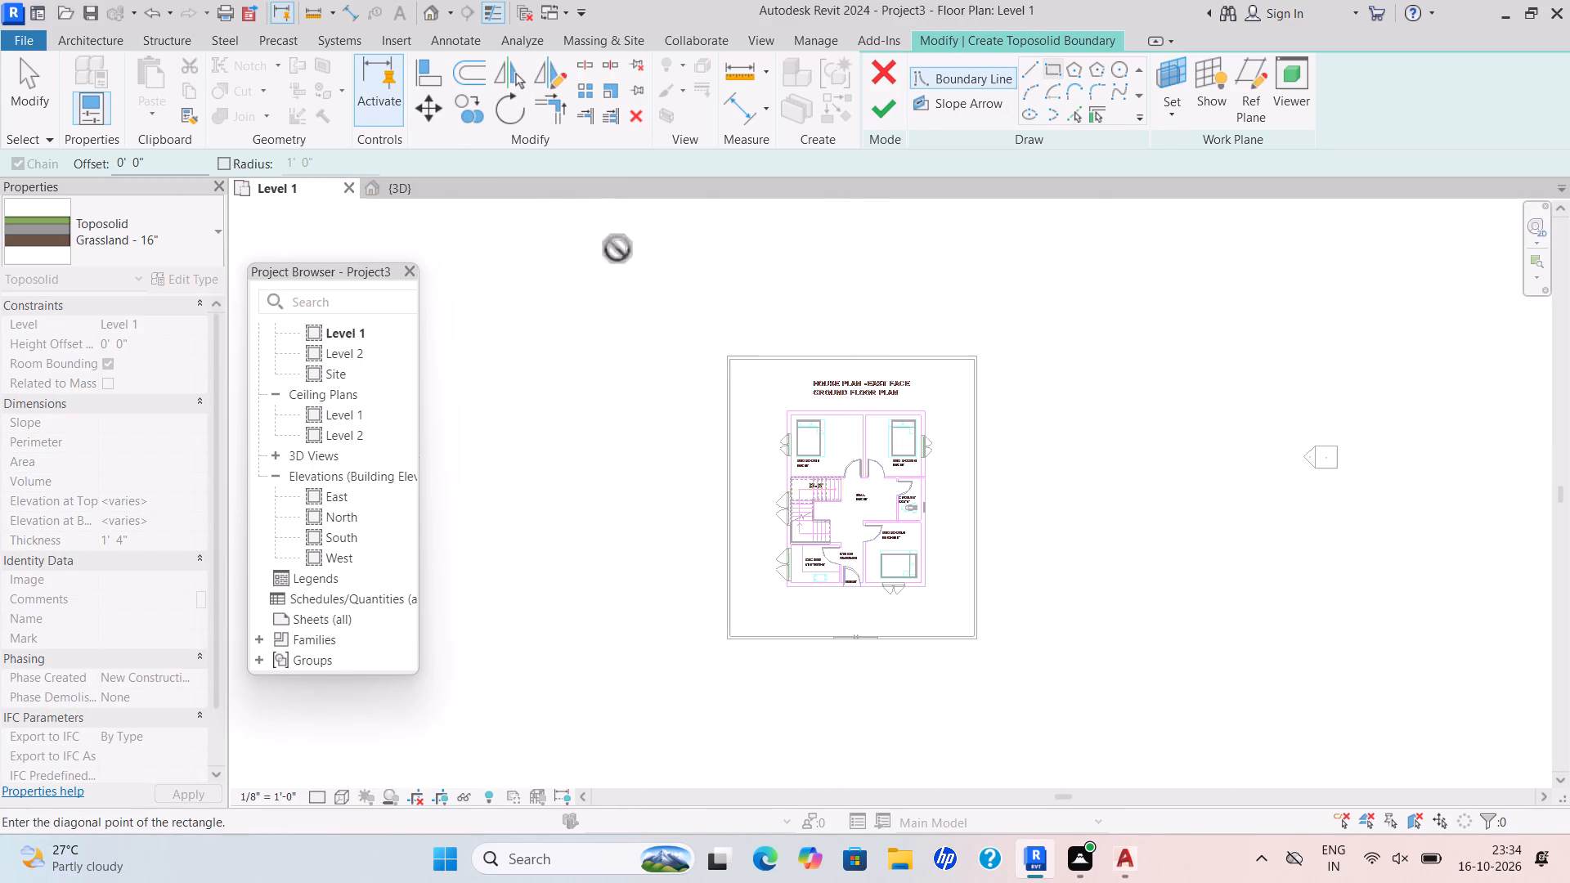
{"action": "left_click", "coordinate": [1165, 746]}
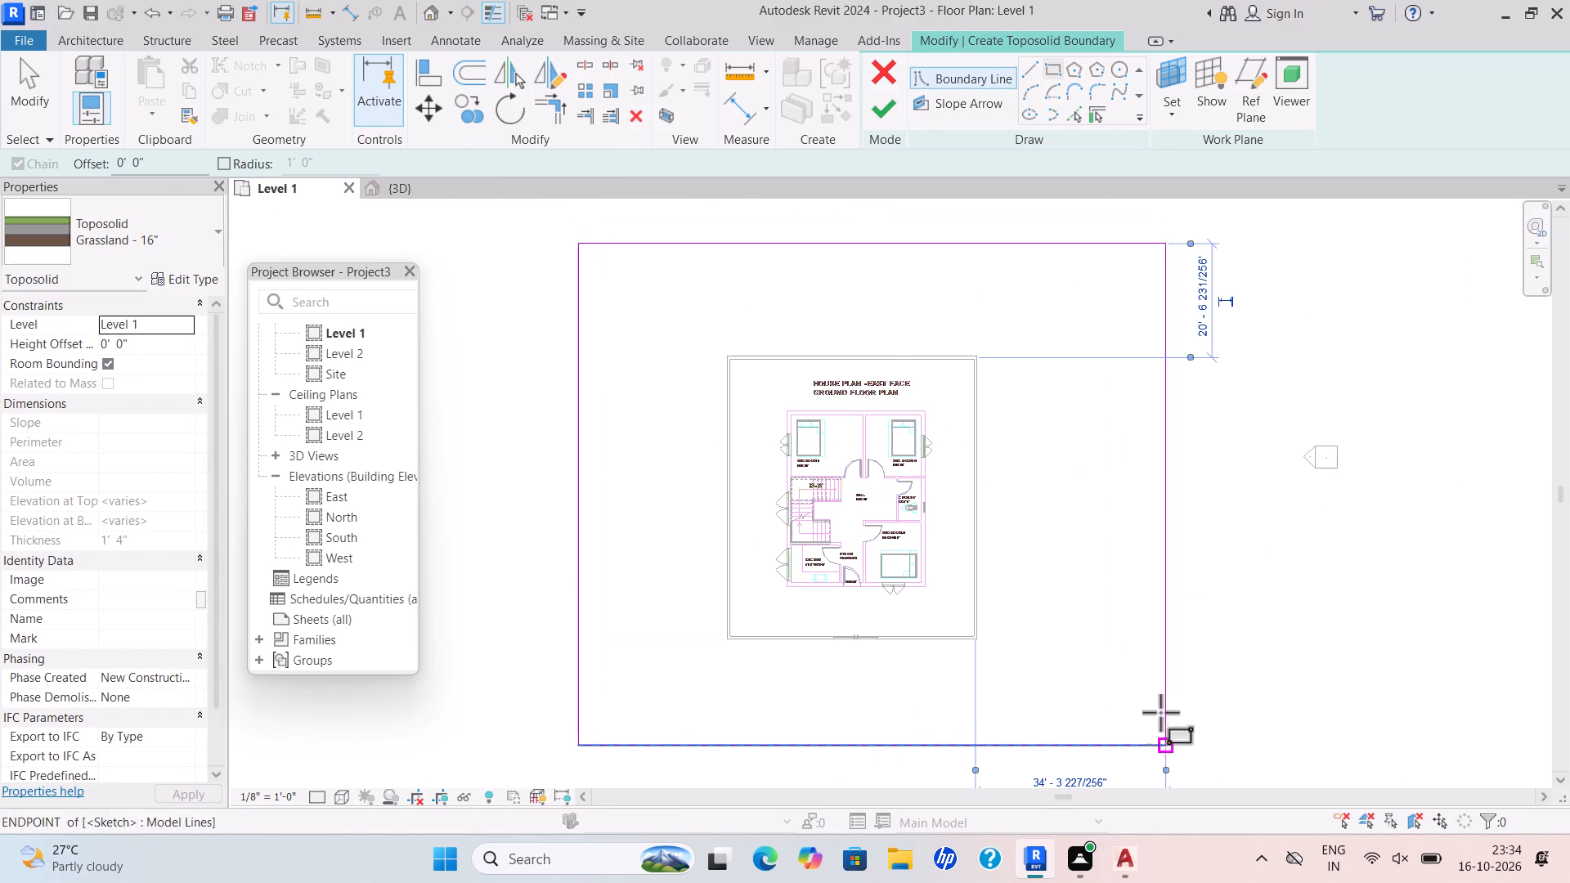
{"action": "left_click", "coordinate": [882, 109]}
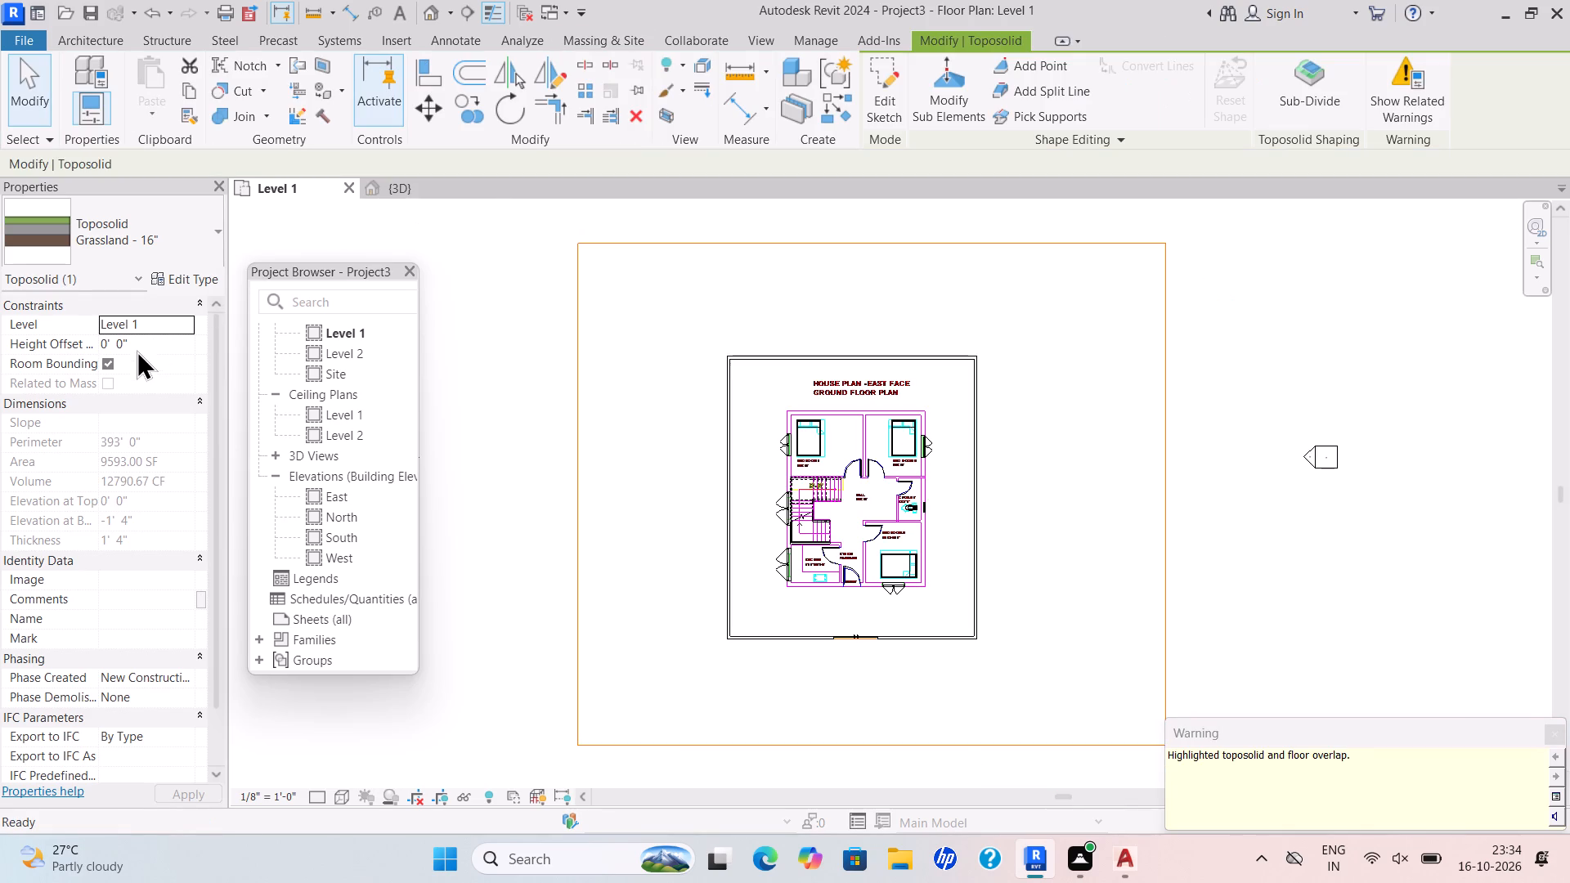
Set the toposolid's height offset from Level 1 to -6".
{"action": "left_click_drag", "start_coordinate": [135, 351], "coordinate": [61, 368]}
{"action": "key", "text": "BackSpace"}
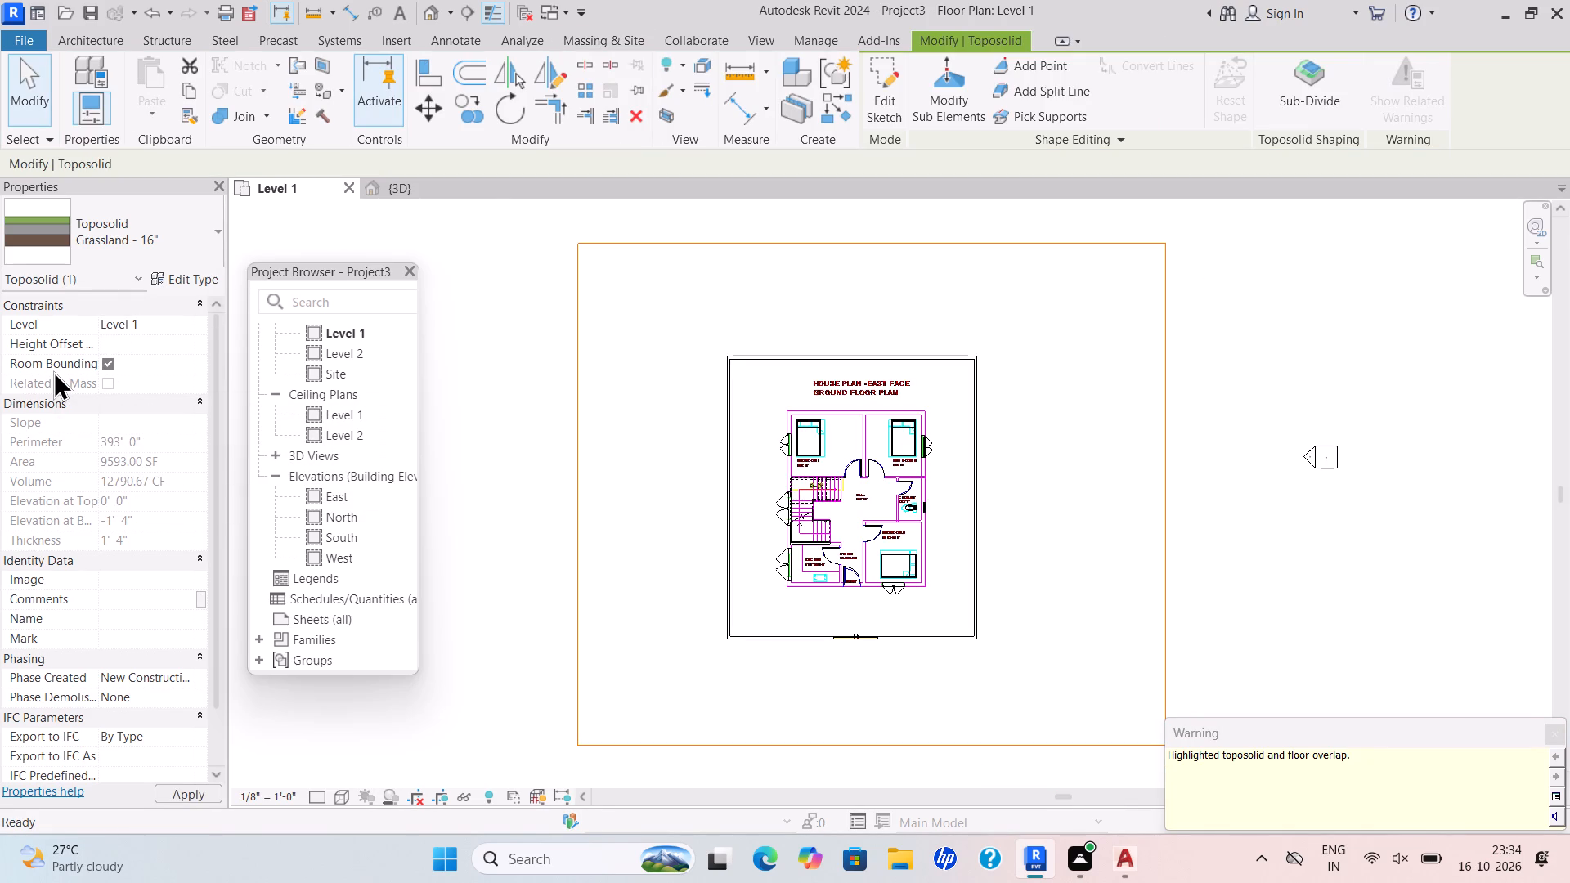
{"action": "type", "text": "-6\""}
{"action": "key", "text": "Return"}
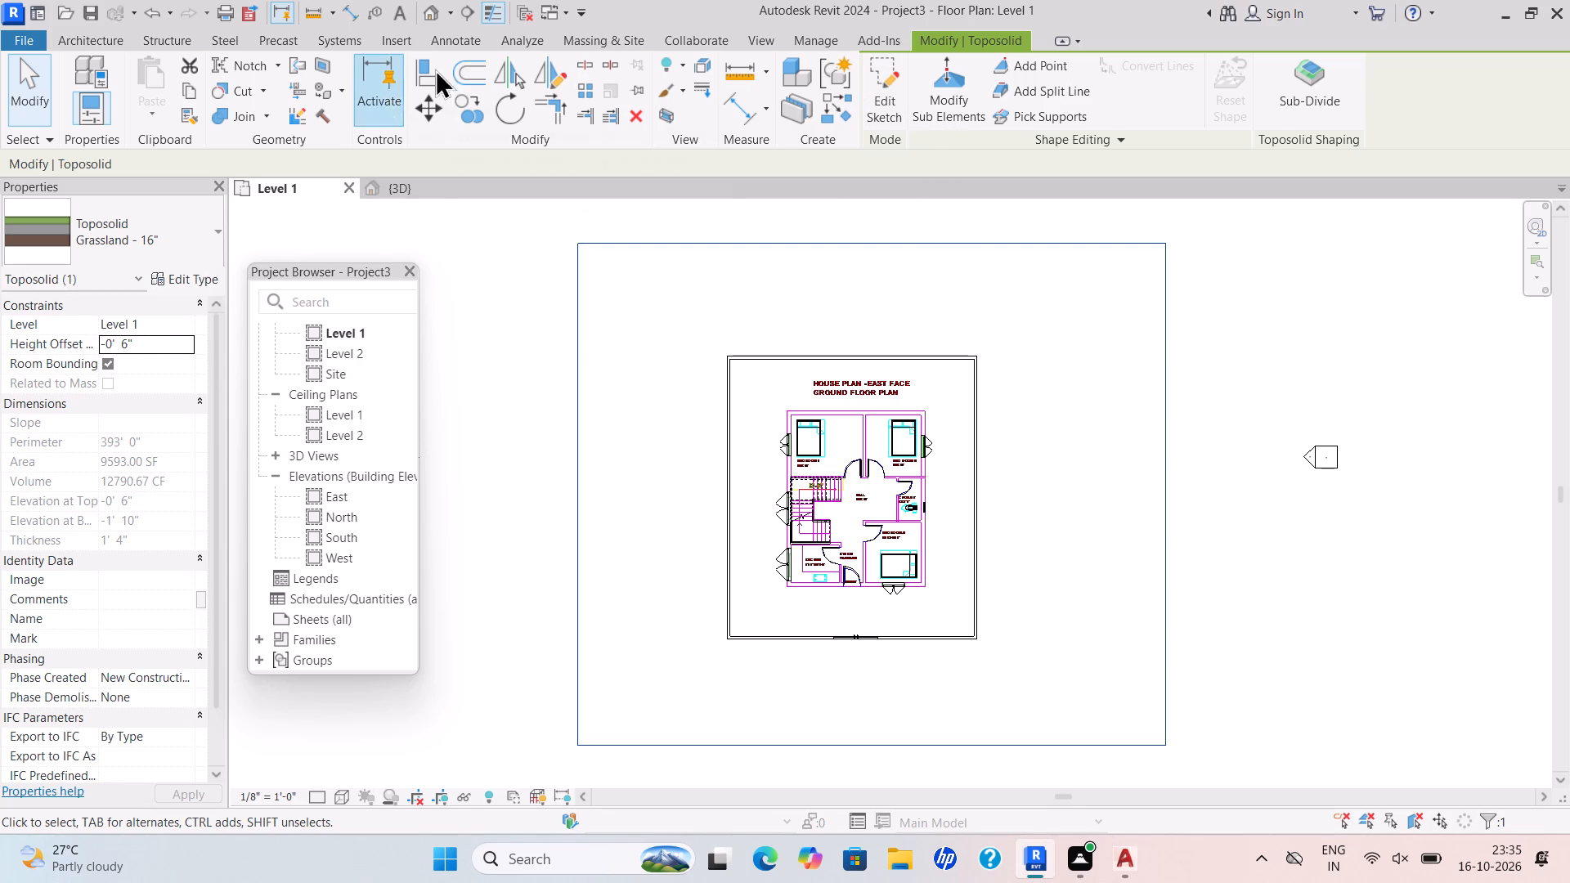
Start a new Grassland - 16" toposolid and sketch a rectangle about 106' by 16'-2" along the existing toposolid's front edge.
{"action": "left_click", "coordinate": [591, 32]}
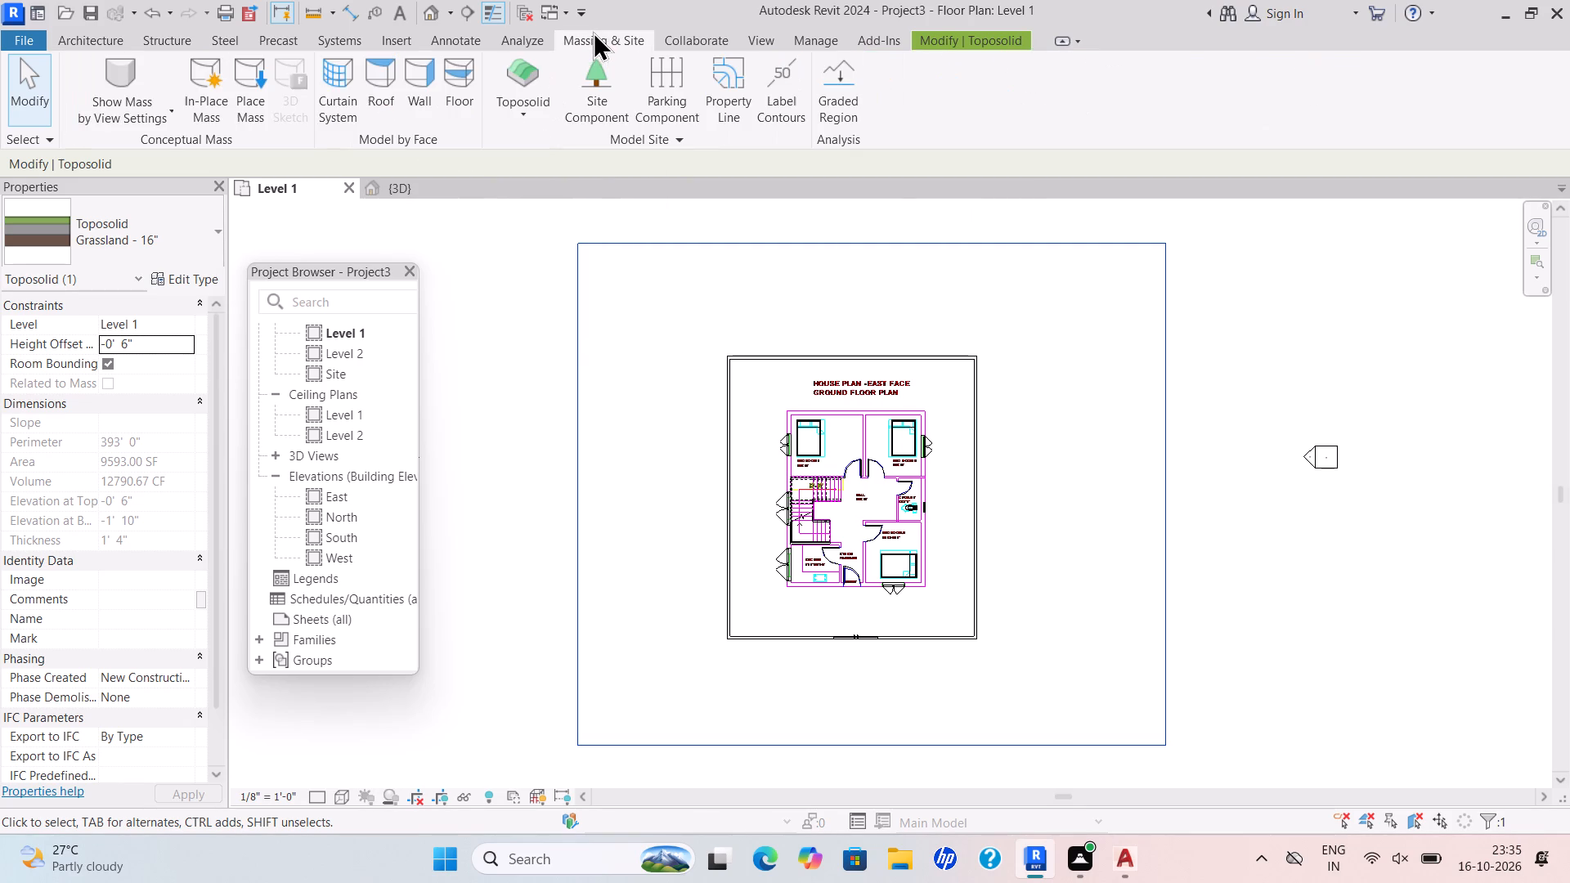
{"action": "left_click", "coordinate": [531, 112]}
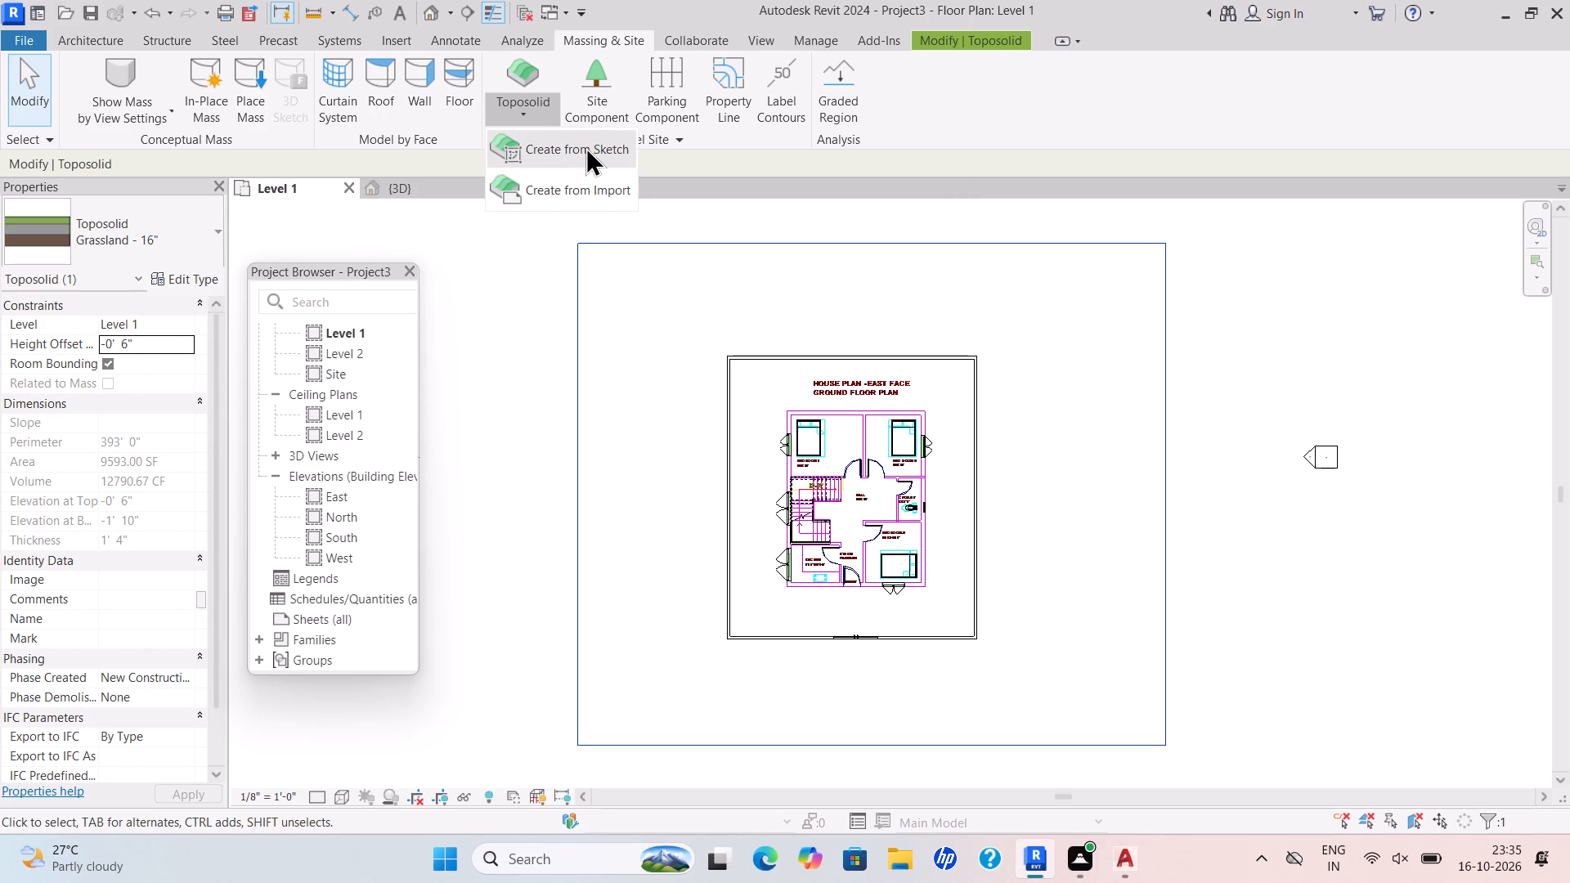
{"action": "left_click", "coordinate": [585, 145]}
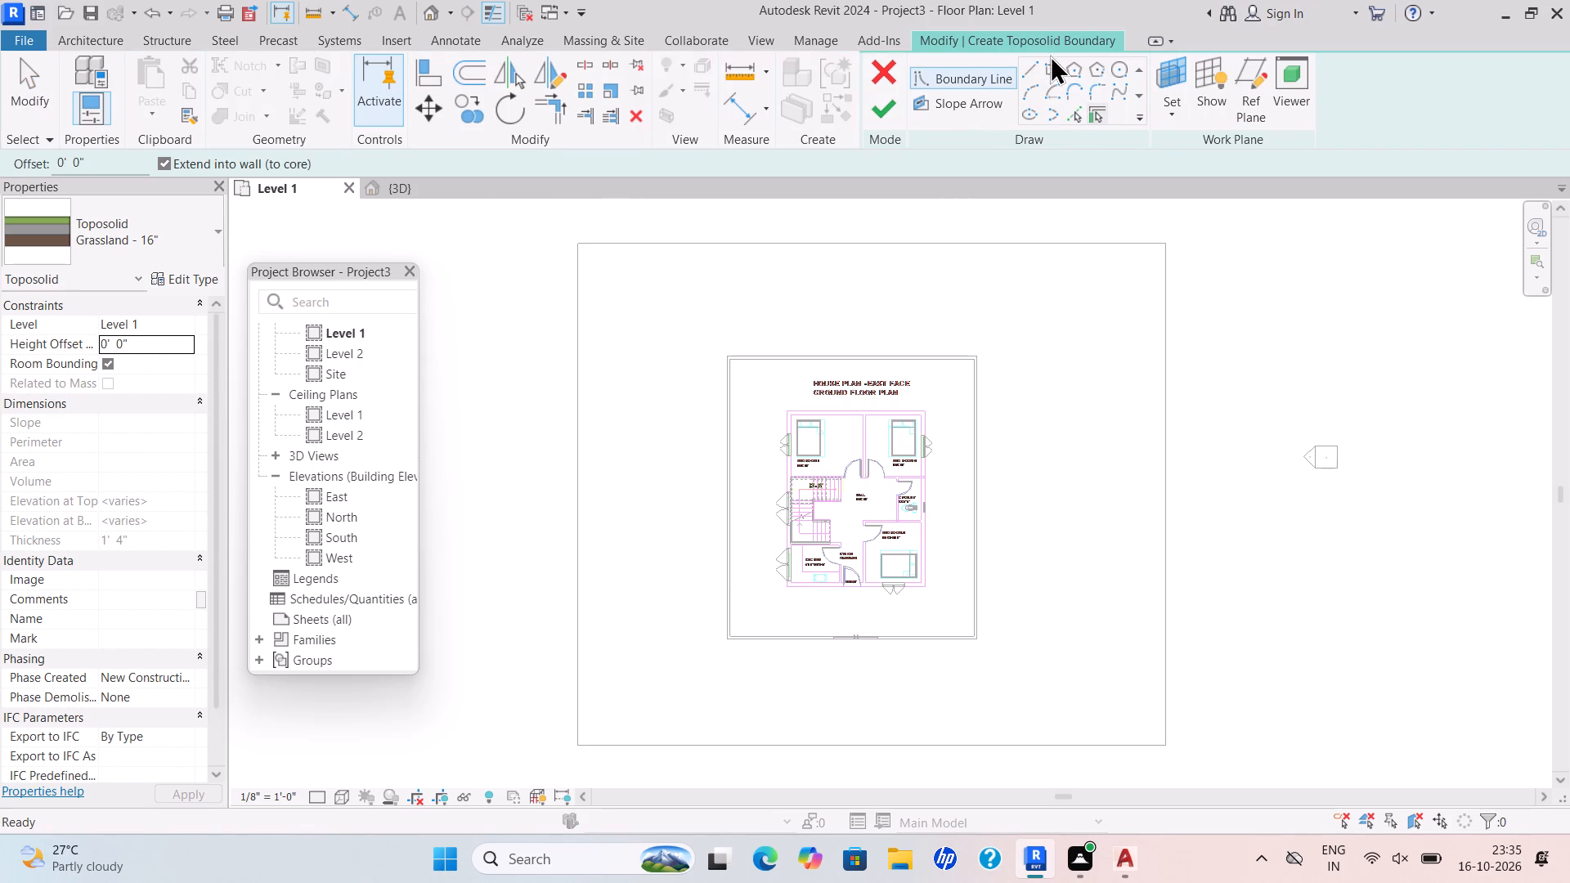
{"action": "left_click", "coordinate": [1051, 67]}
{"action": "scroll", "coordinate": [1058, 441], "scroll_direction": "down", "scroll_amount": 2}
{"action": "middle_click_drag", "start_coordinate": [1066, 442], "coordinate": [1038, 391]}
{"action": "scroll", "coordinate": [635, 651], "scroll_direction": "up", "scroll_amount": 5}
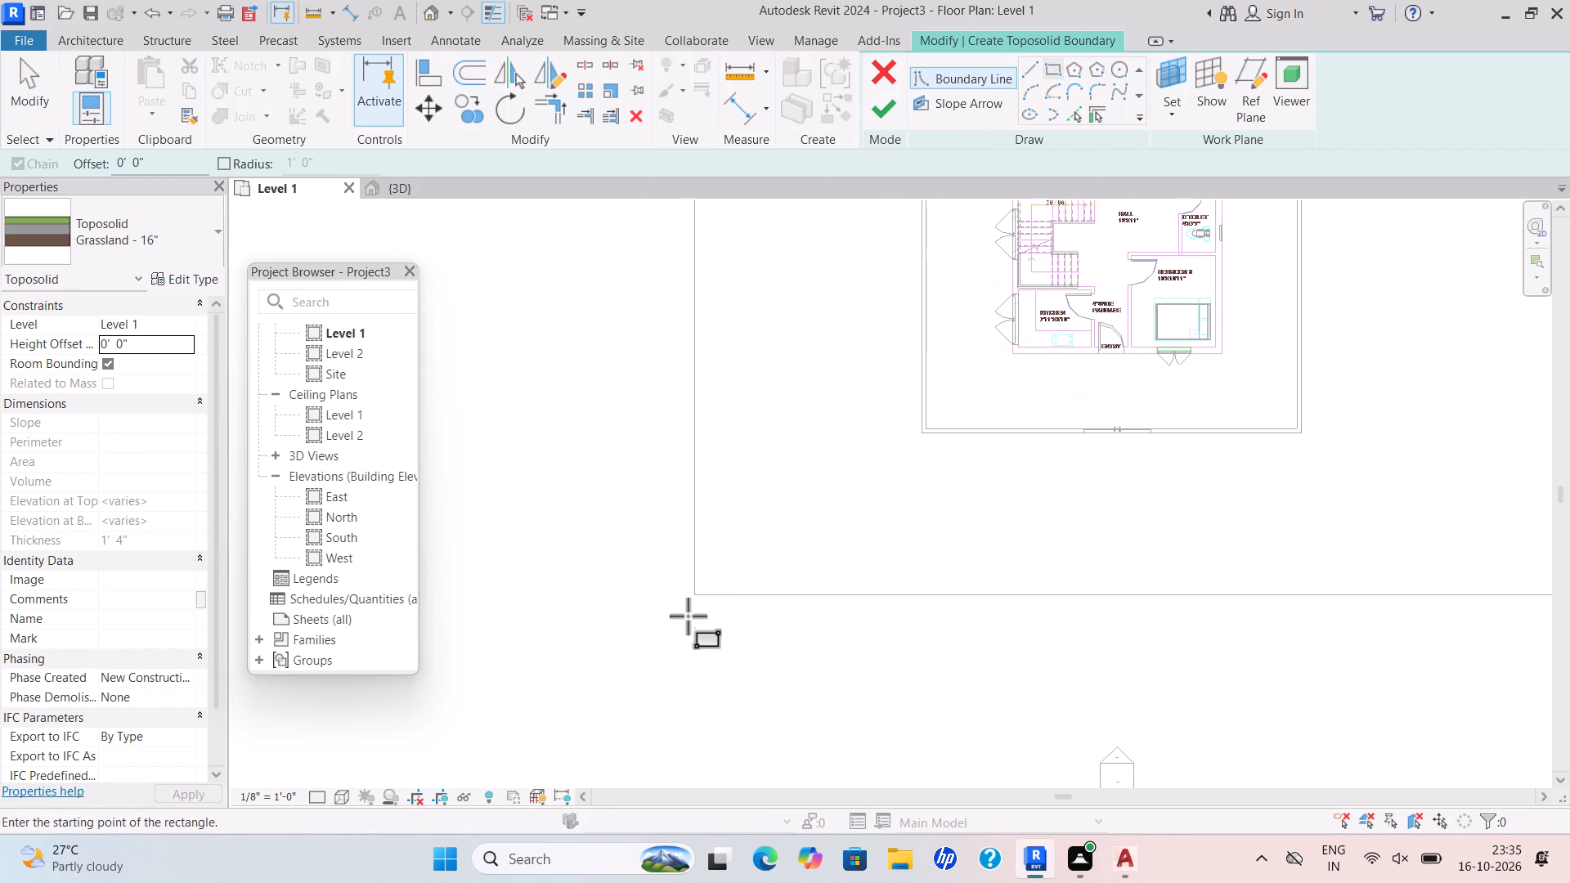
{"action": "left_click_drag", "start_coordinate": [701, 598], "coordinate": [751, 576]}
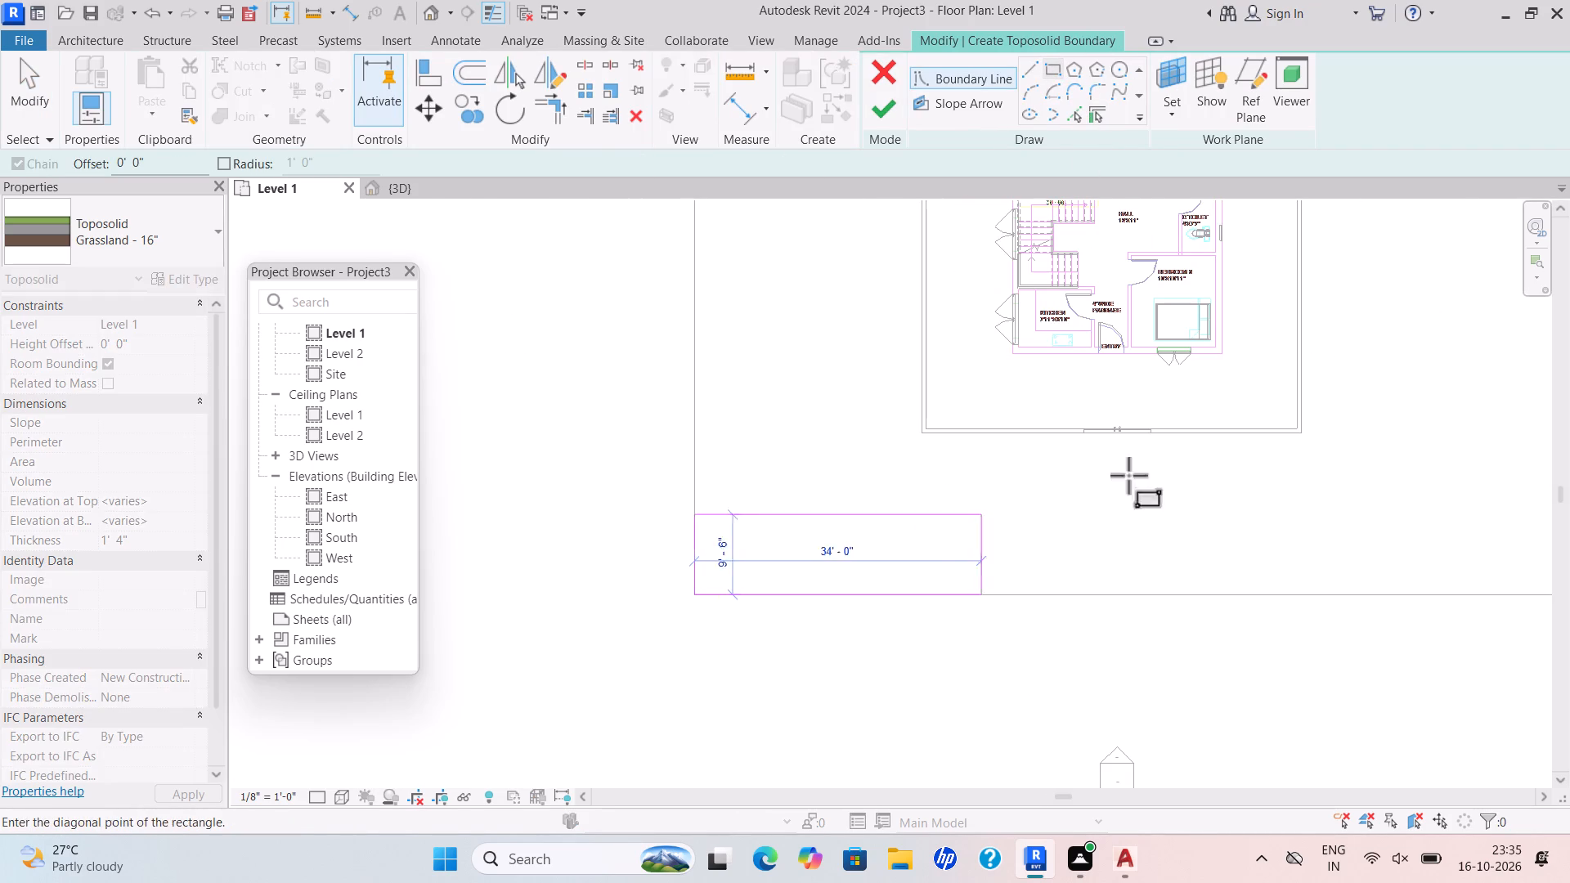
{"action": "scroll", "coordinate": [1316, 463], "scroll_direction": "down", "scroll_amount": 2}
{"action": "middle_click_drag", "start_coordinate": [1307, 472], "coordinate": [865, 435]}
{"action": "scroll", "coordinate": [861, 435], "scroll_direction": "up", "scroll_amount": 1}
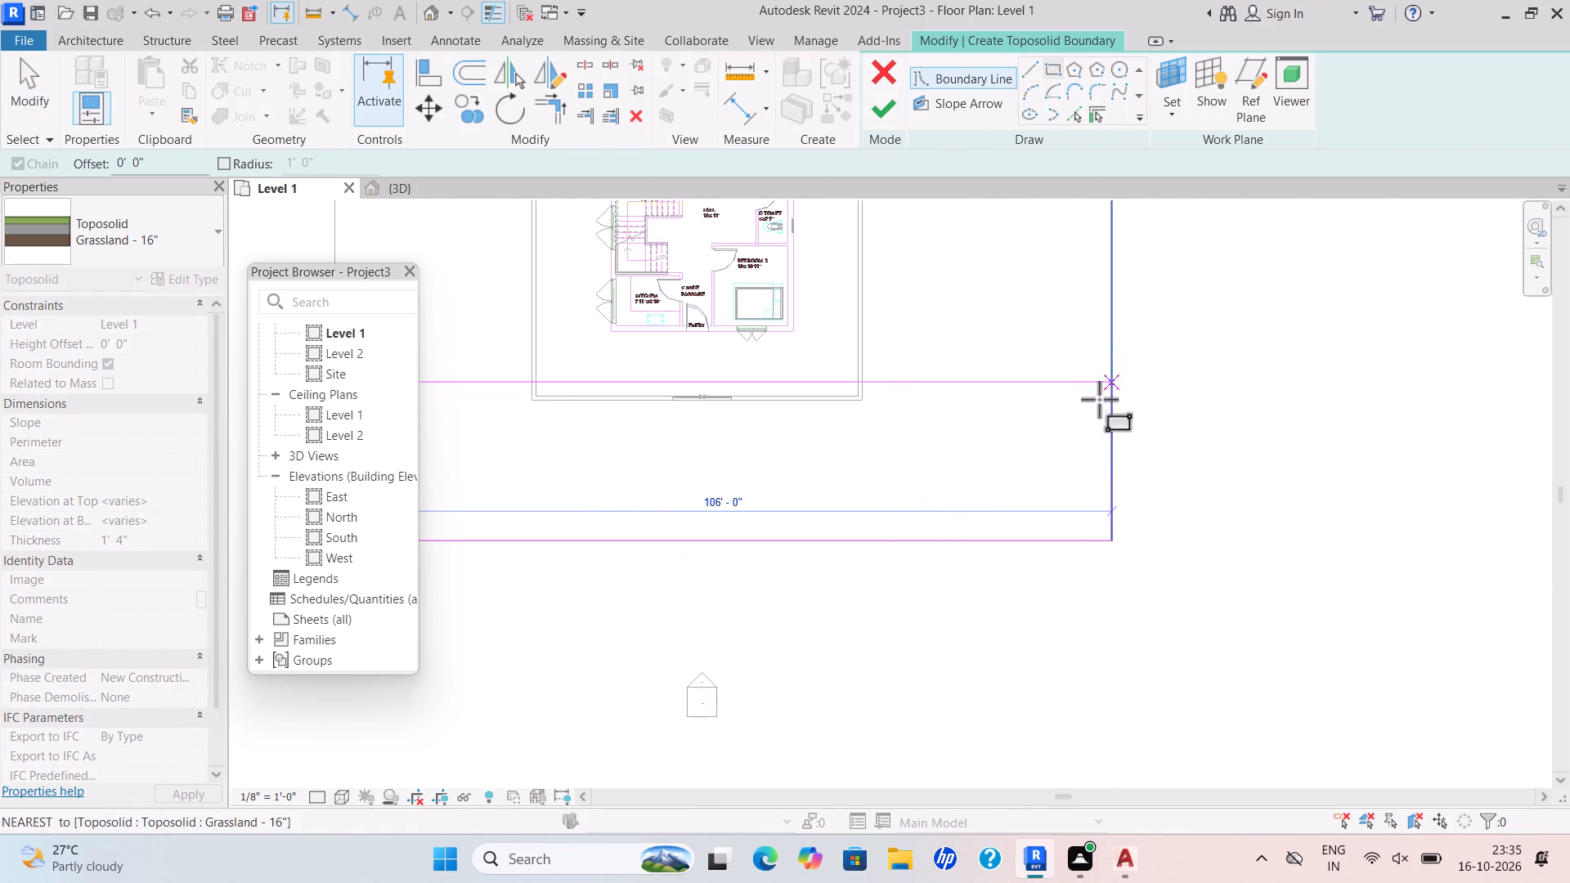
{"action": "left_click", "coordinate": [1114, 422]}
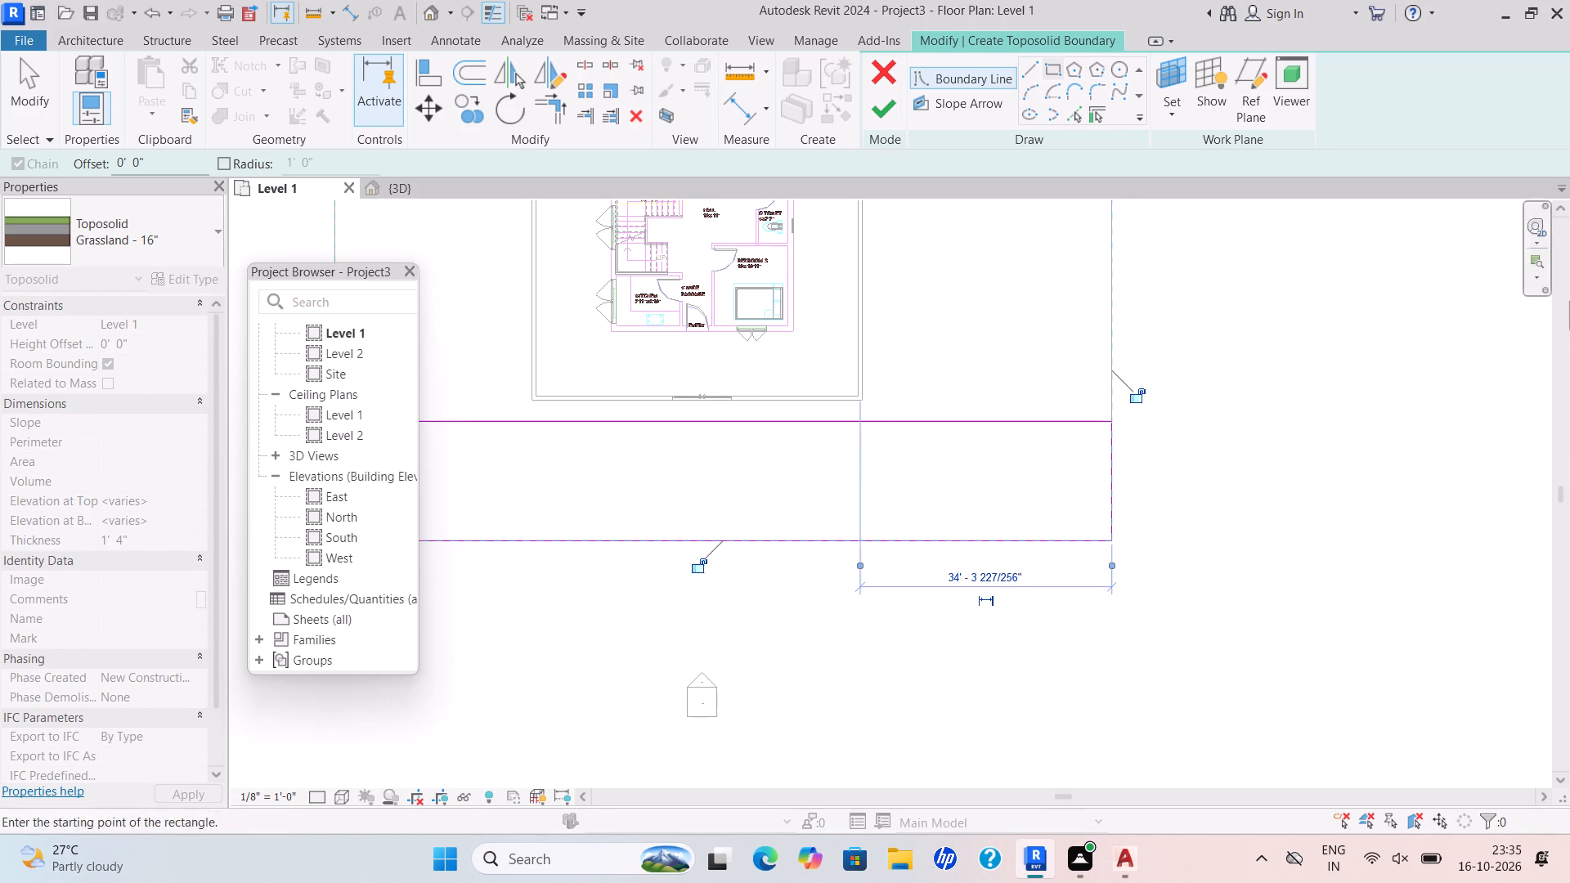
Sketch a second boundary rectangle about 18'-10" by 74'-3" along the right-hand edge, from the front strip to the rear edge.
{"action": "scroll", "coordinate": [1544, 307], "scroll_direction": "down", "scroll_amount": 1}
{"action": "middle_click_drag", "start_coordinate": [1540, 309], "coordinate": [1359, 430]}
{"action": "left_click", "coordinate": [1056, 69]}
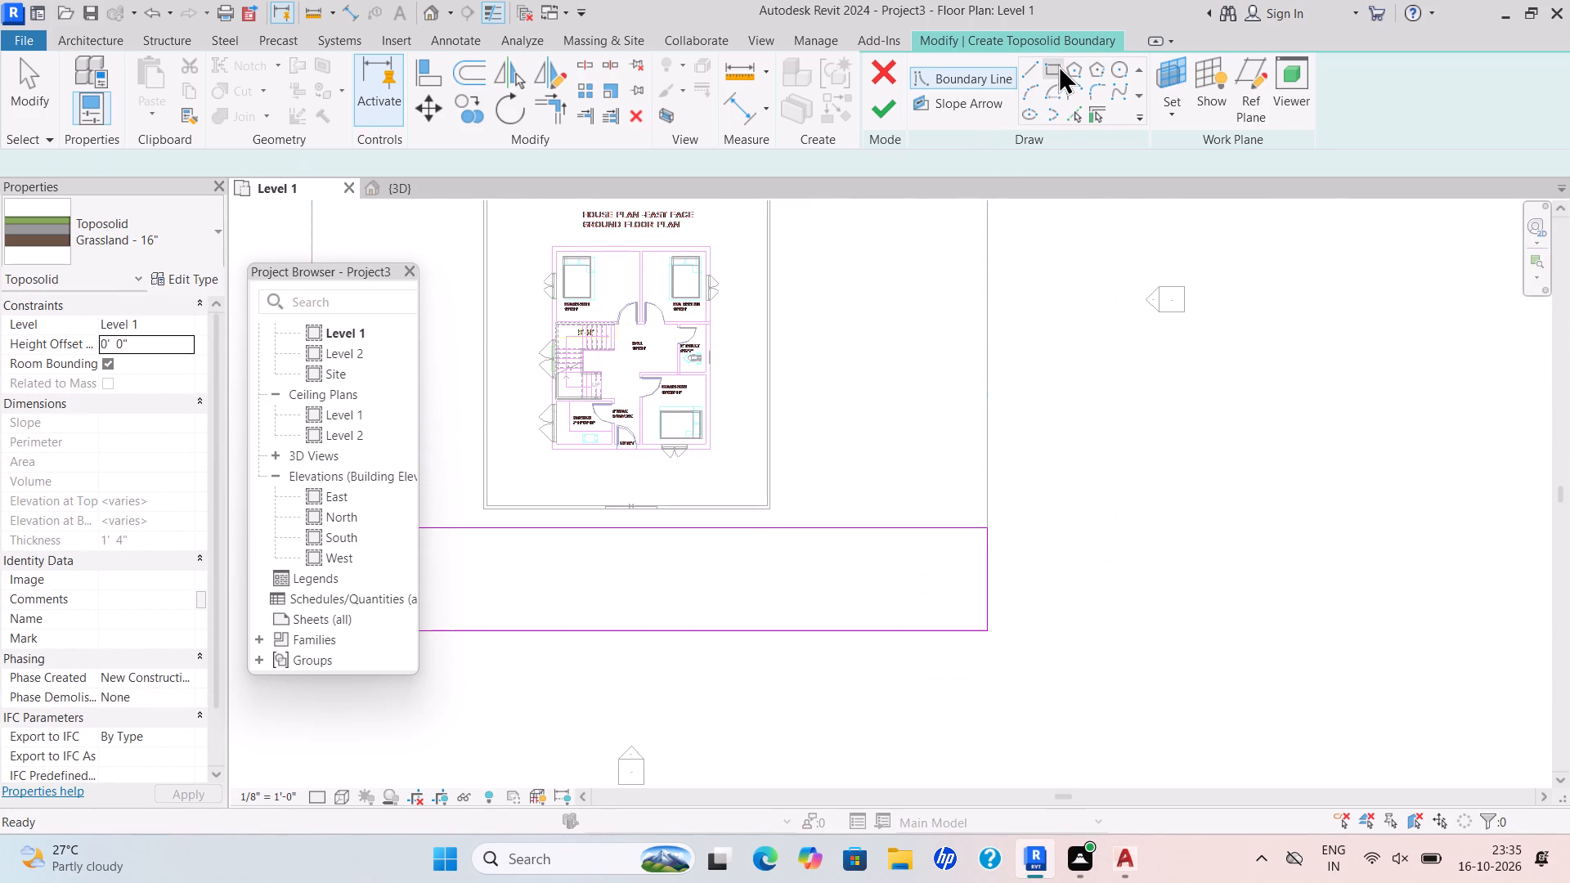
{"action": "left_click_drag", "start_coordinate": [989, 531], "coordinate": [972, 523]}
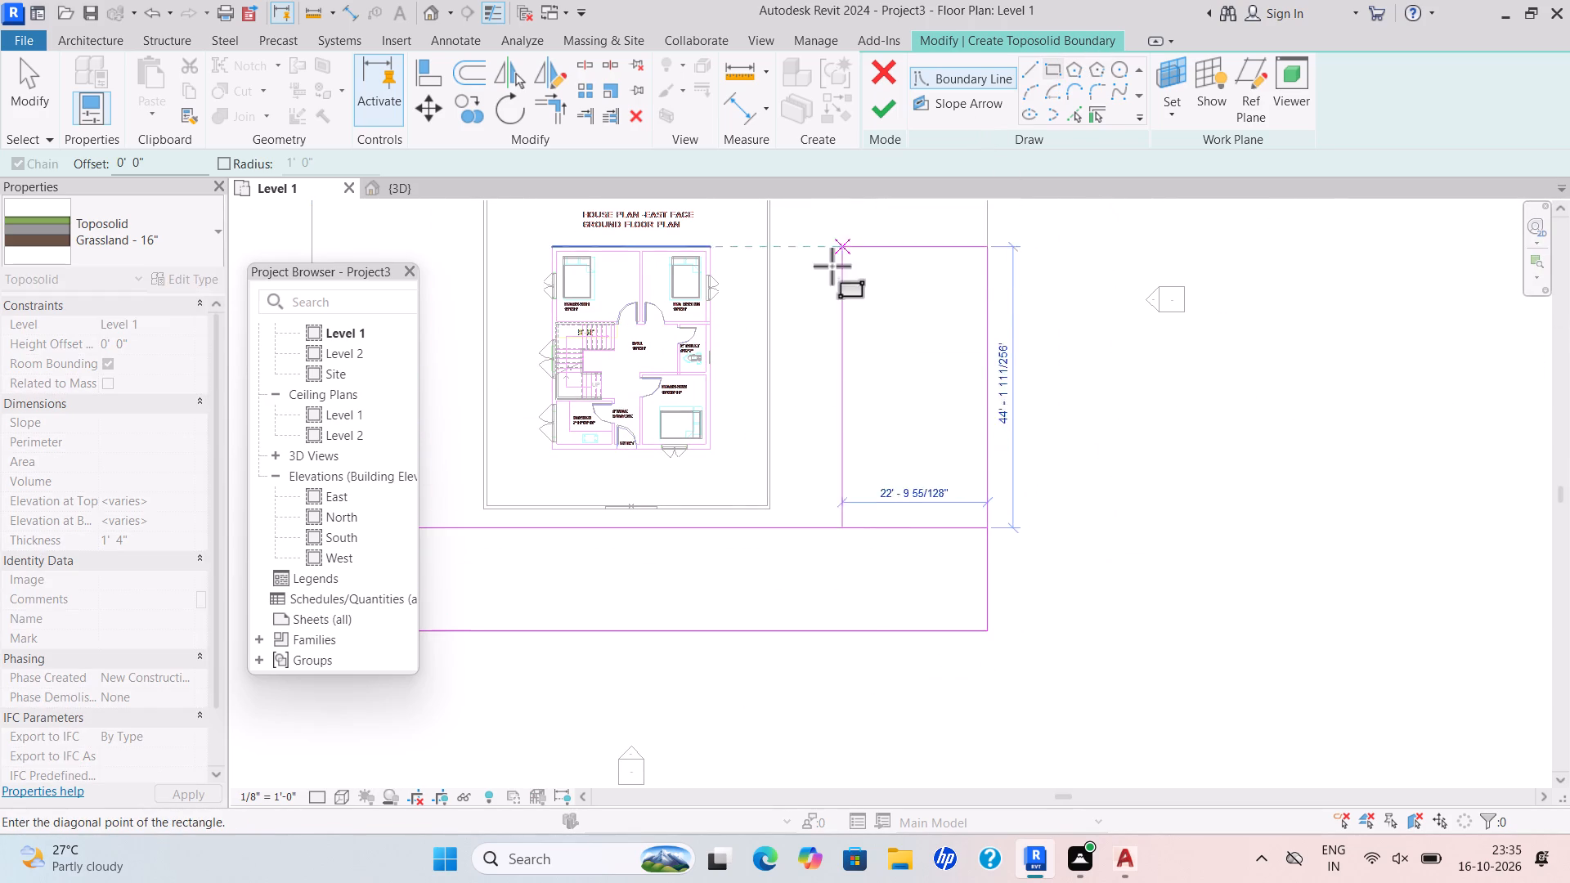
{"action": "middle_click_drag", "start_coordinate": [807, 364], "coordinate": [805, 541]}
{"action": "scroll", "coordinate": [807, 520], "scroll_direction": "down", "scroll_amount": 1}
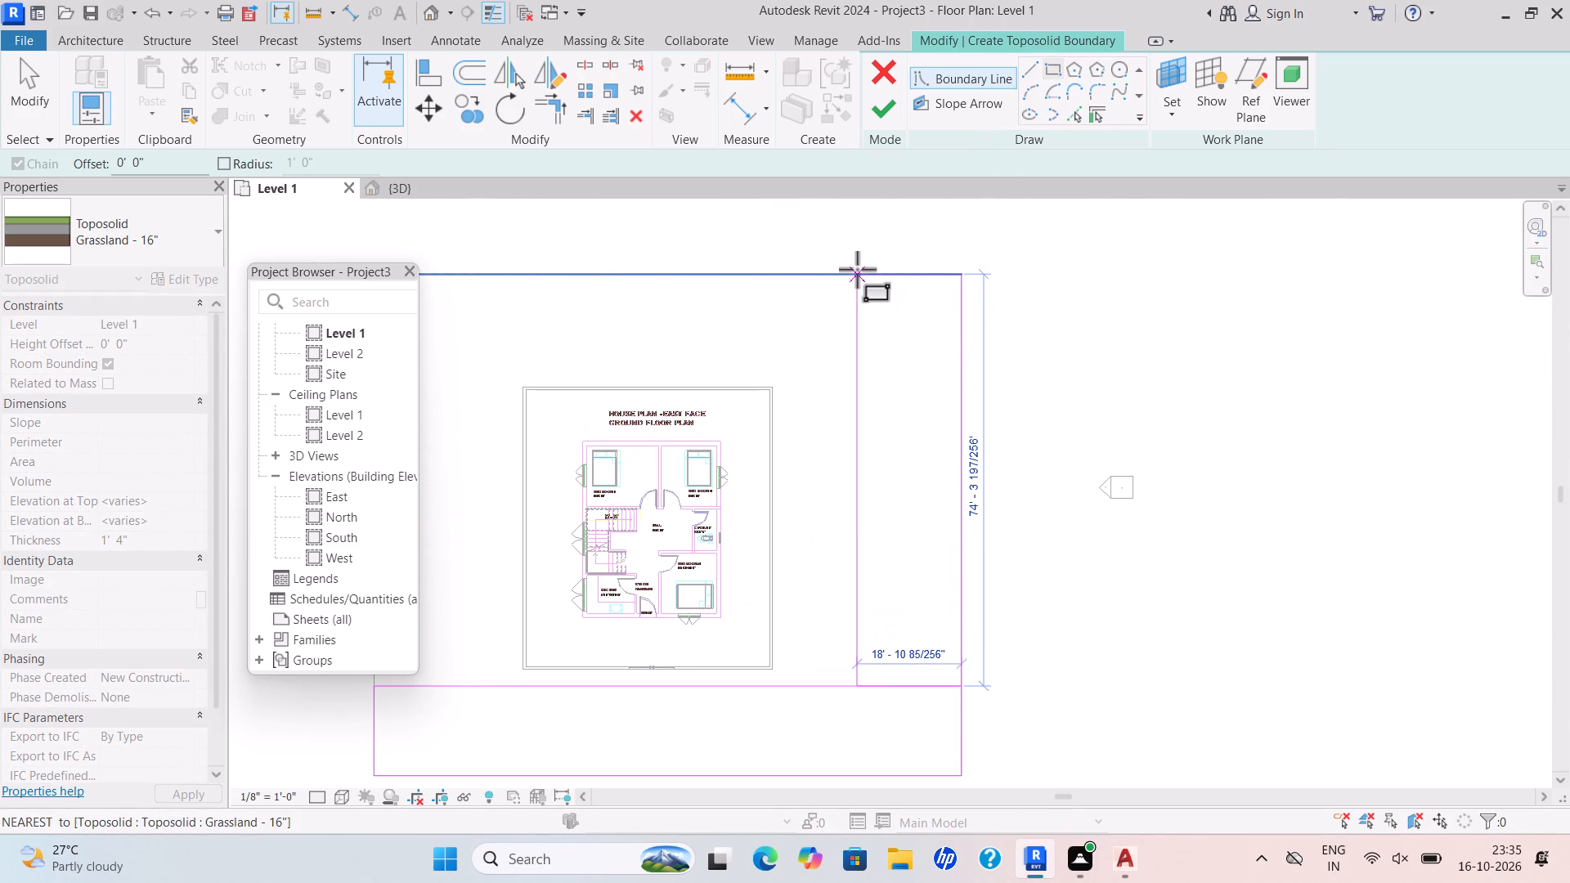
{"action": "left_click", "coordinate": [857, 269]}
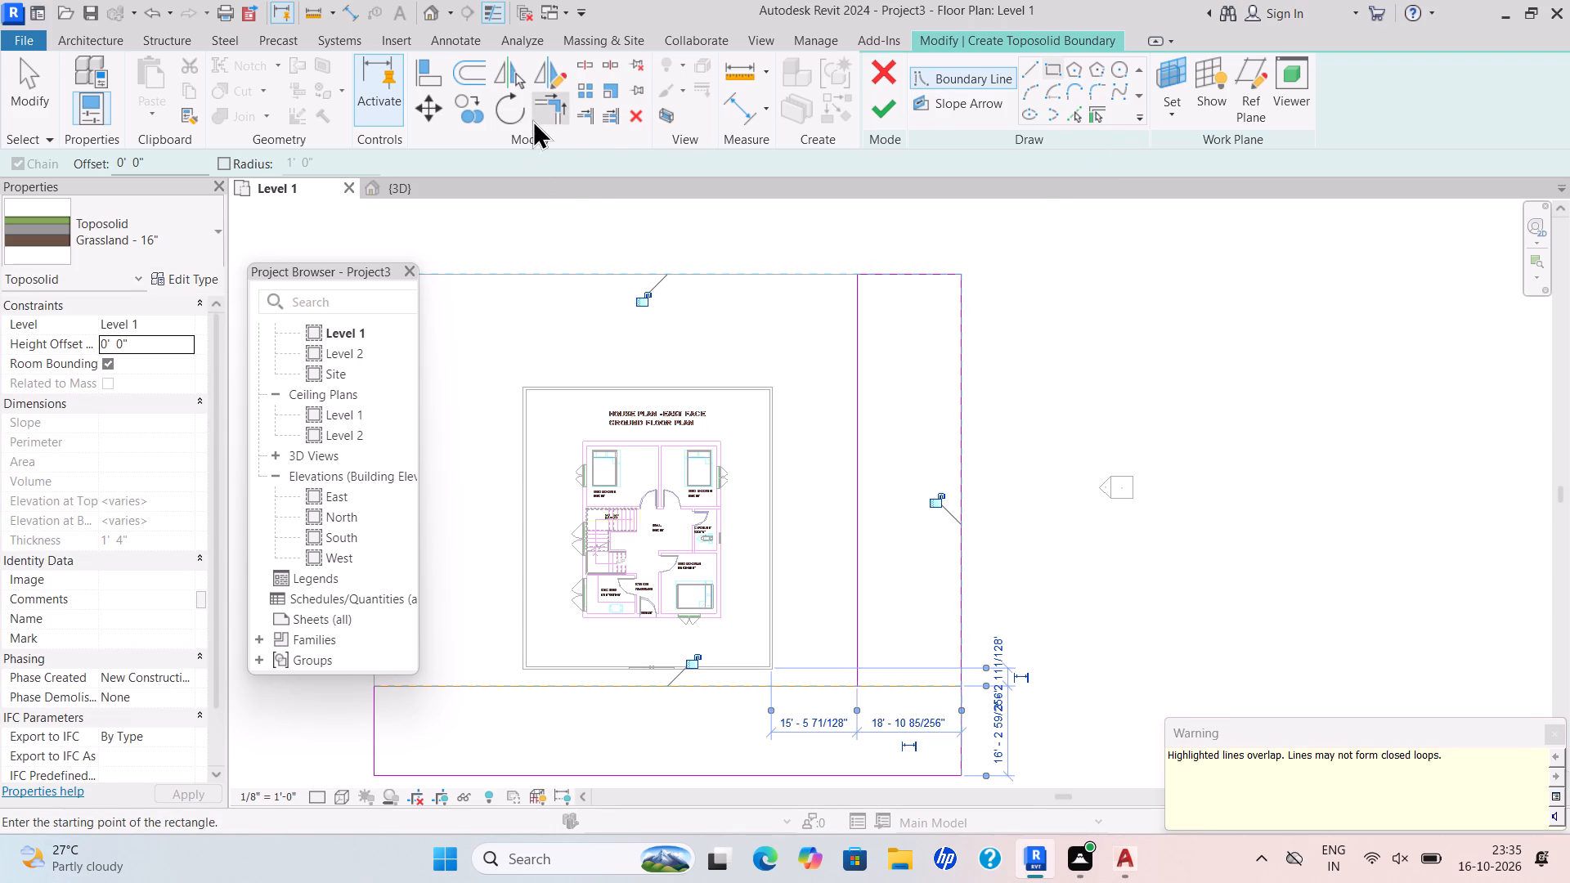
Trim the two rectangles into one L-shaped boundary, delete the leftover segment between them and finish the toposolid.
{"action": "left_click", "coordinate": [549, 101]}
{"action": "scroll", "coordinate": [847, 675], "scroll_direction": "up", "scroll_amount": 3}
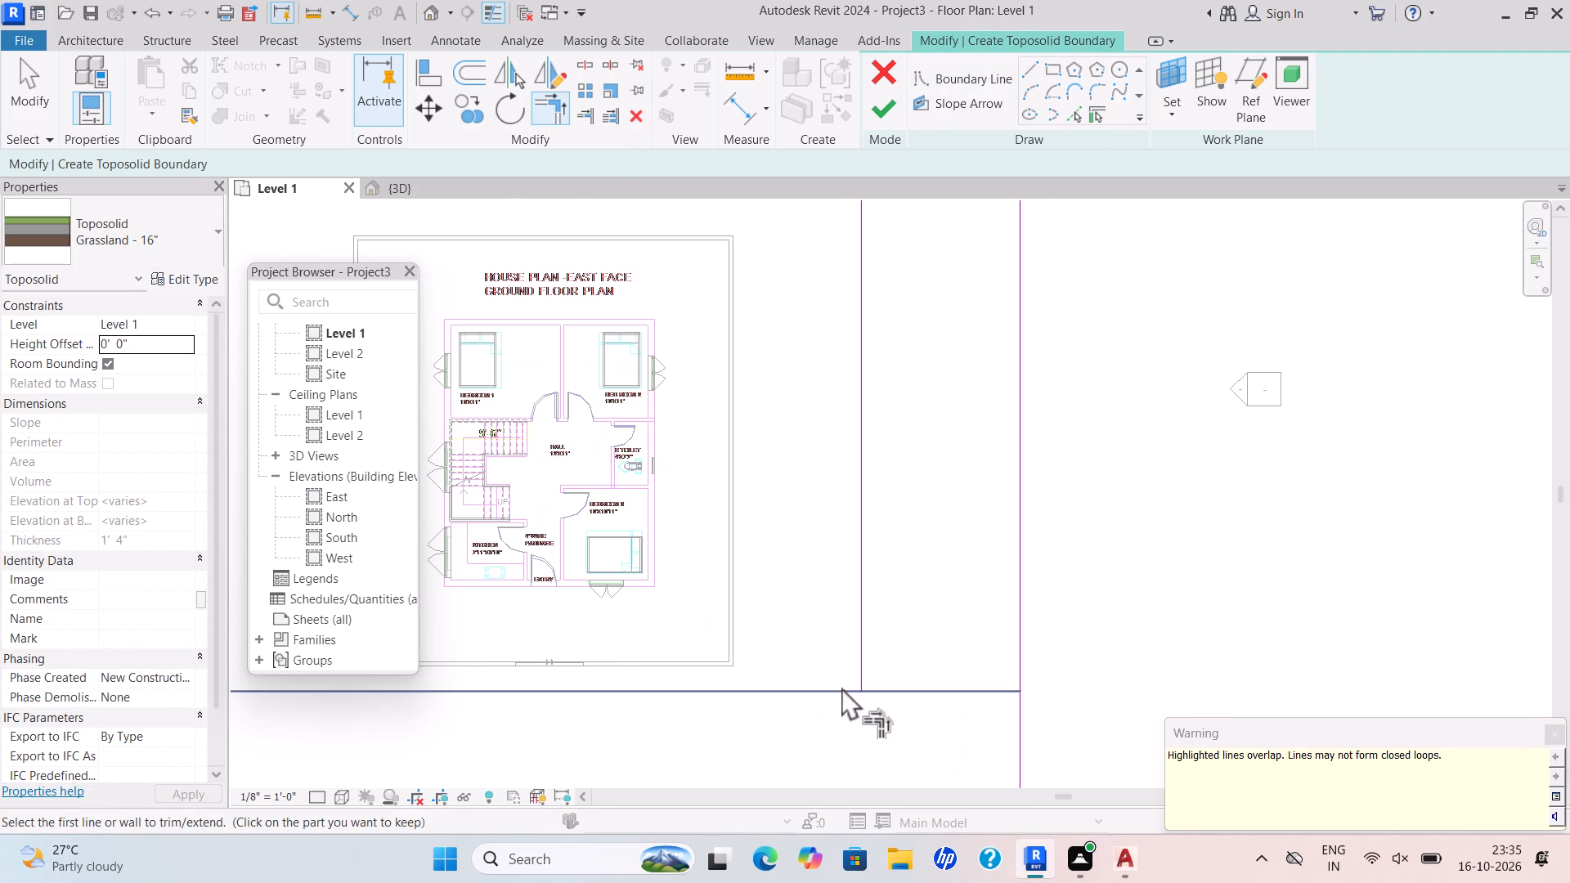
{"action": "left_click", "coordinate": [841, 687]}
{"action": "left_click", "coordinate": [855, 653]}
{"action": "triple_click", "coordinate": [896, 692]}
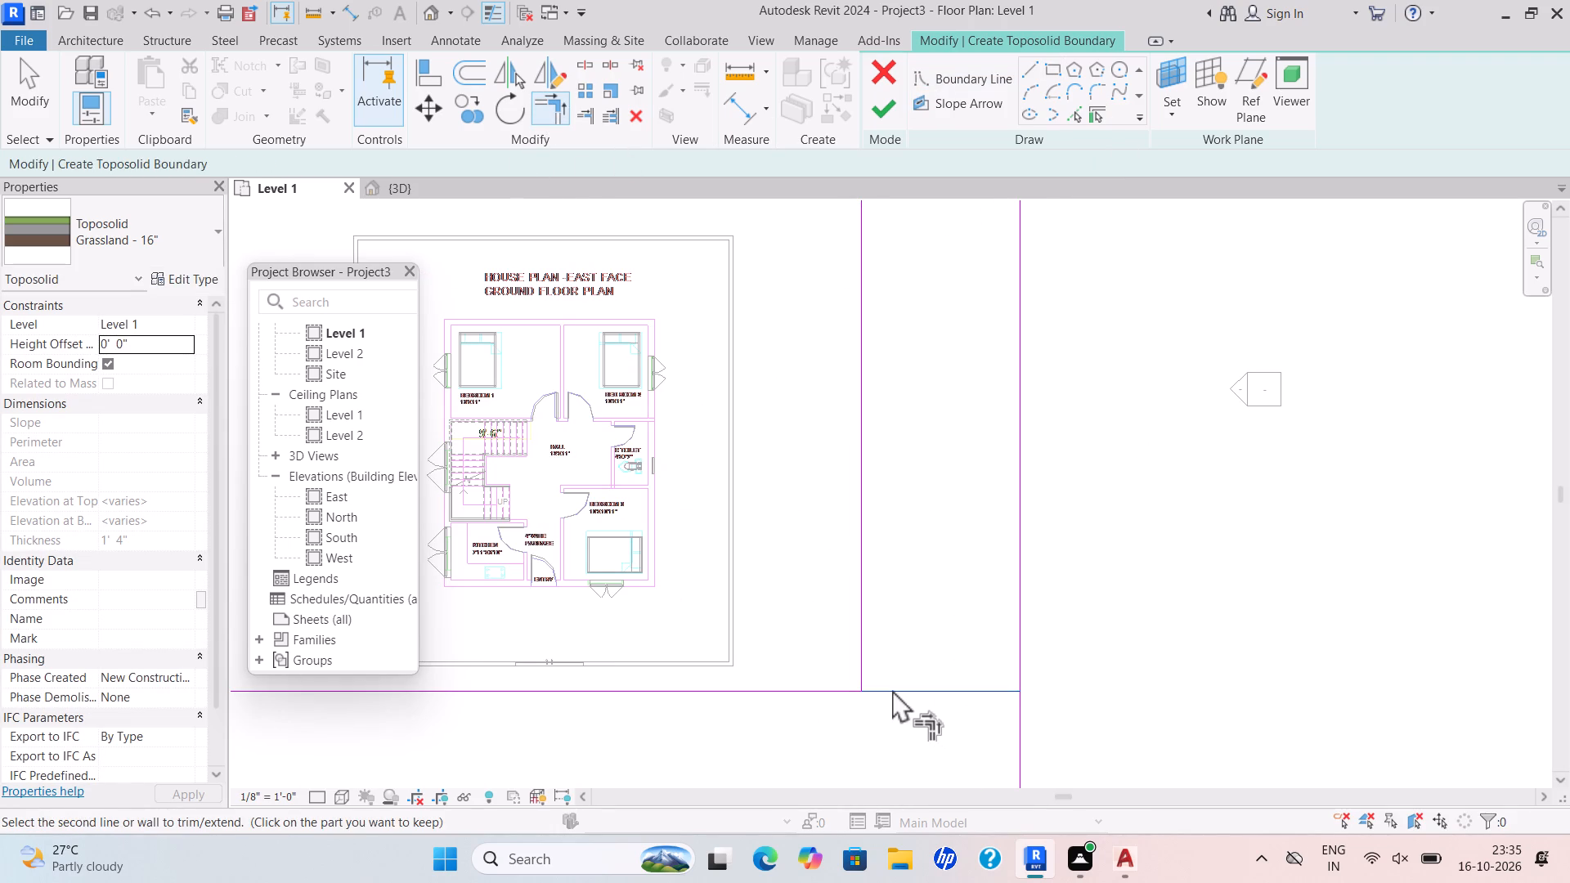
{"action": "triple_click", "coordinate": [892, 689]}
{"action": "key", "text": "Delete"}
{"action": "double_click", "coordinate": [892, 689]}
{"action": "key", "text": "Delete"}
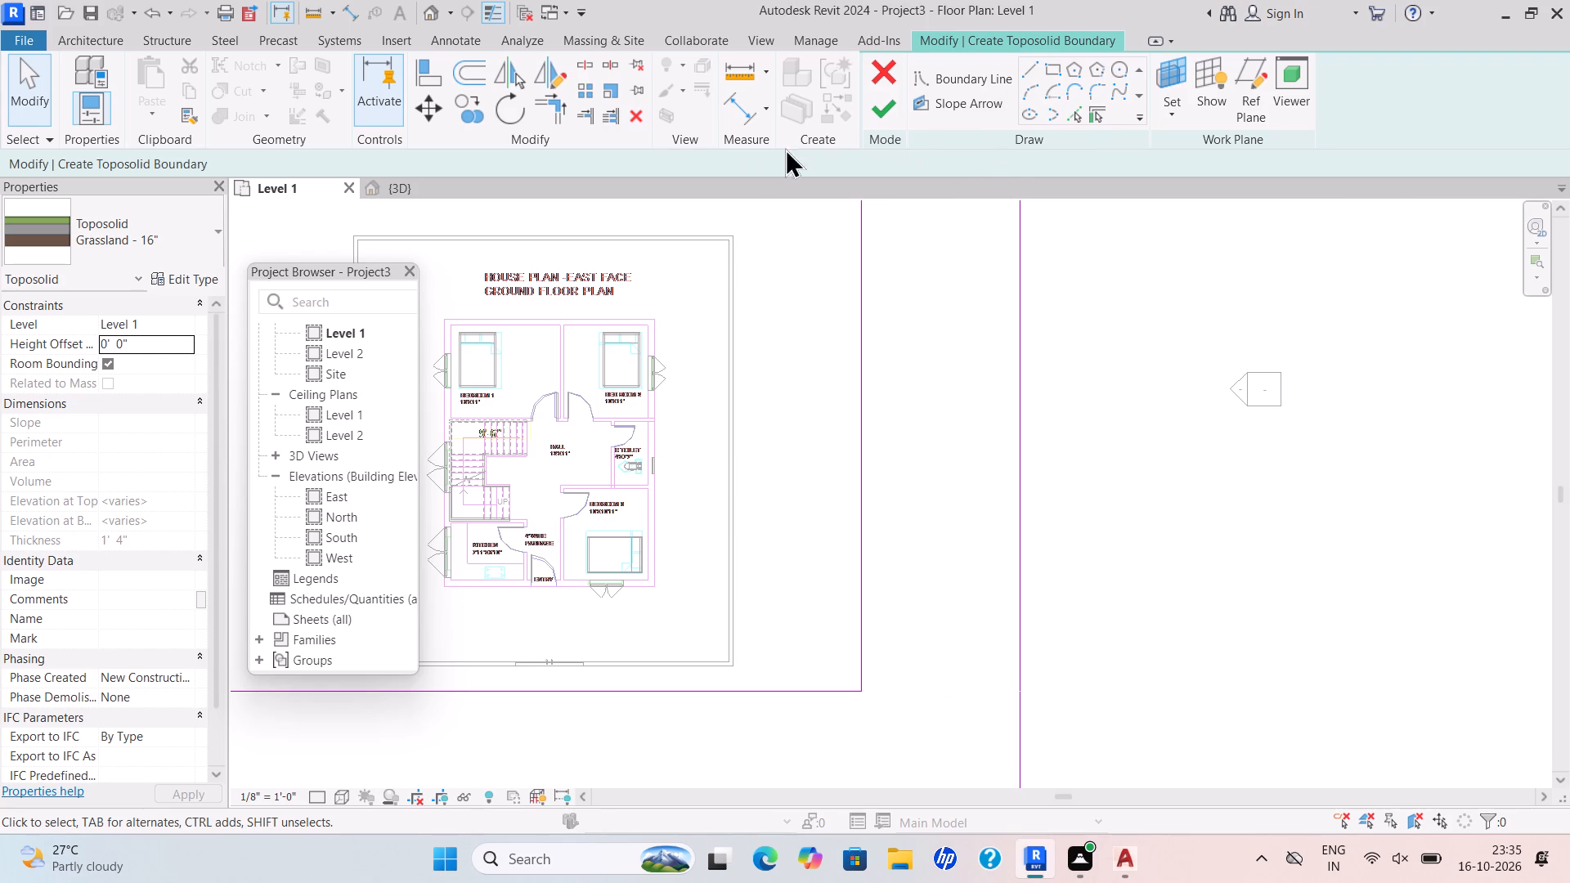
{"action": "left_click", "coordinate": [892, 106]}
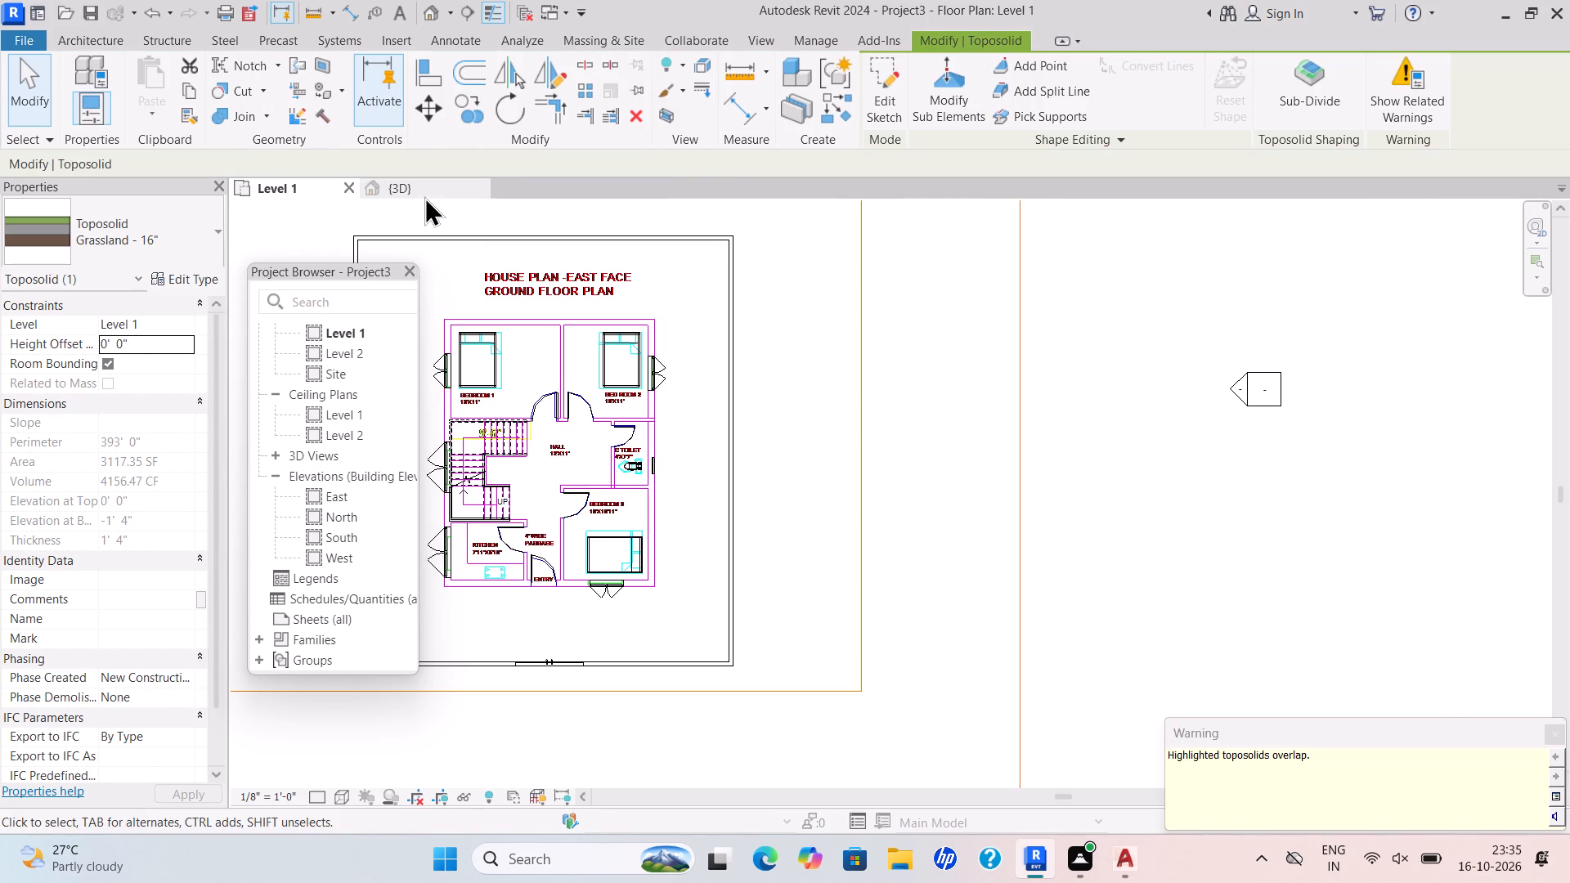
In the 3D view, paint the L-shaped toposolid's top face with the Analytical Slab Surface material.
{"action": "left_click", "coordinate": [424, 195]}
{"action": "scroll", "coordinate": [955, 242], "scroll_direction": "down", "scroll_amount": 4}
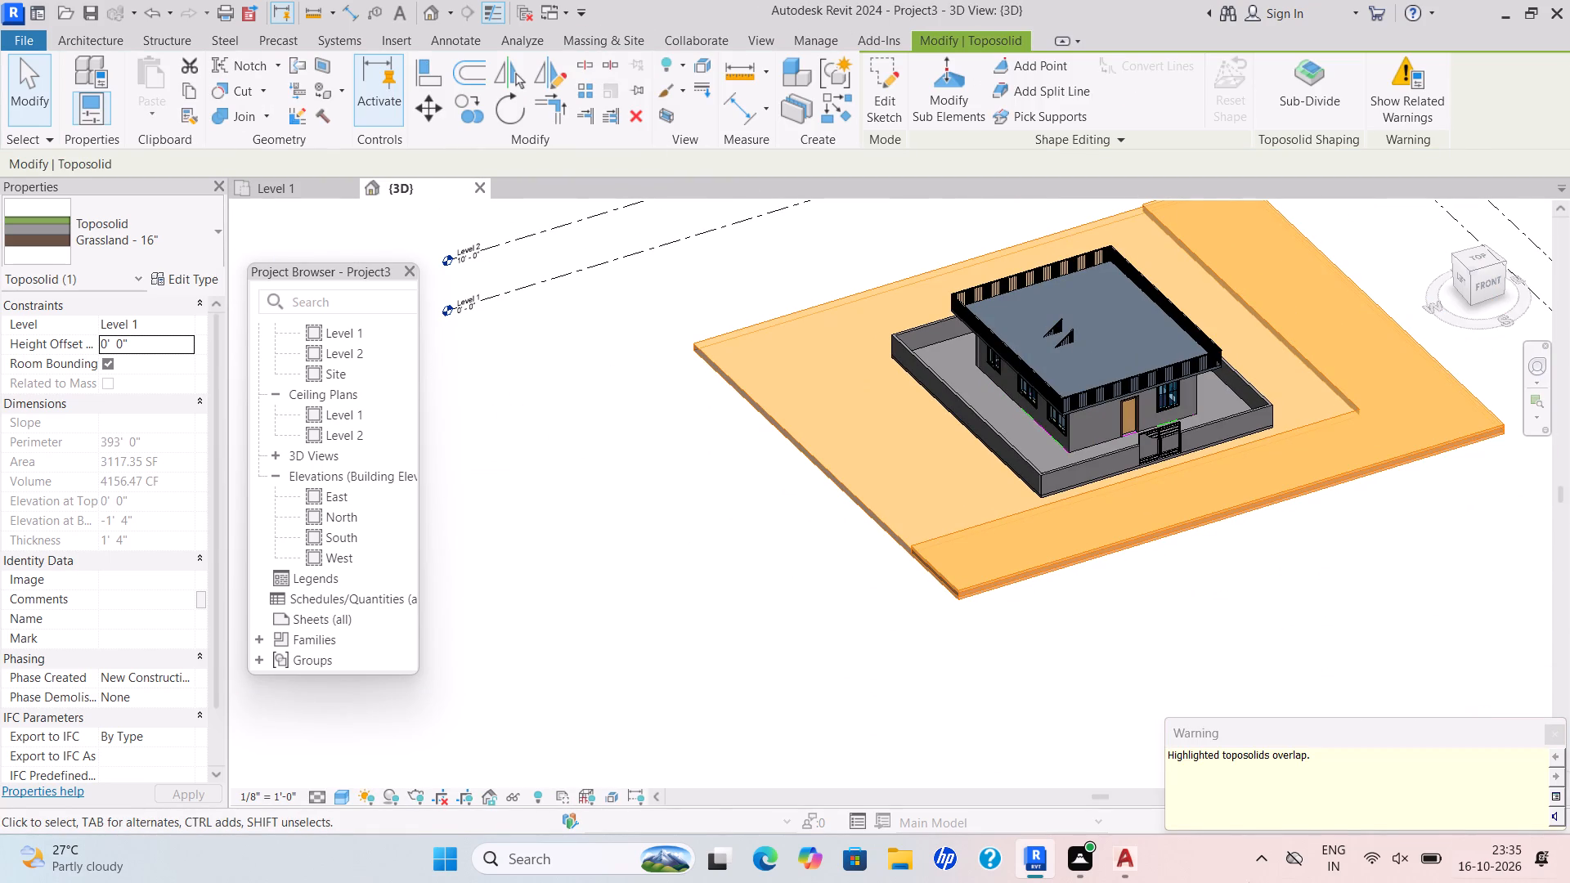
{"action": "left_click", "coordinate": [337, 83]}
{"action": "left_click", "coordinate": [361, 110]}
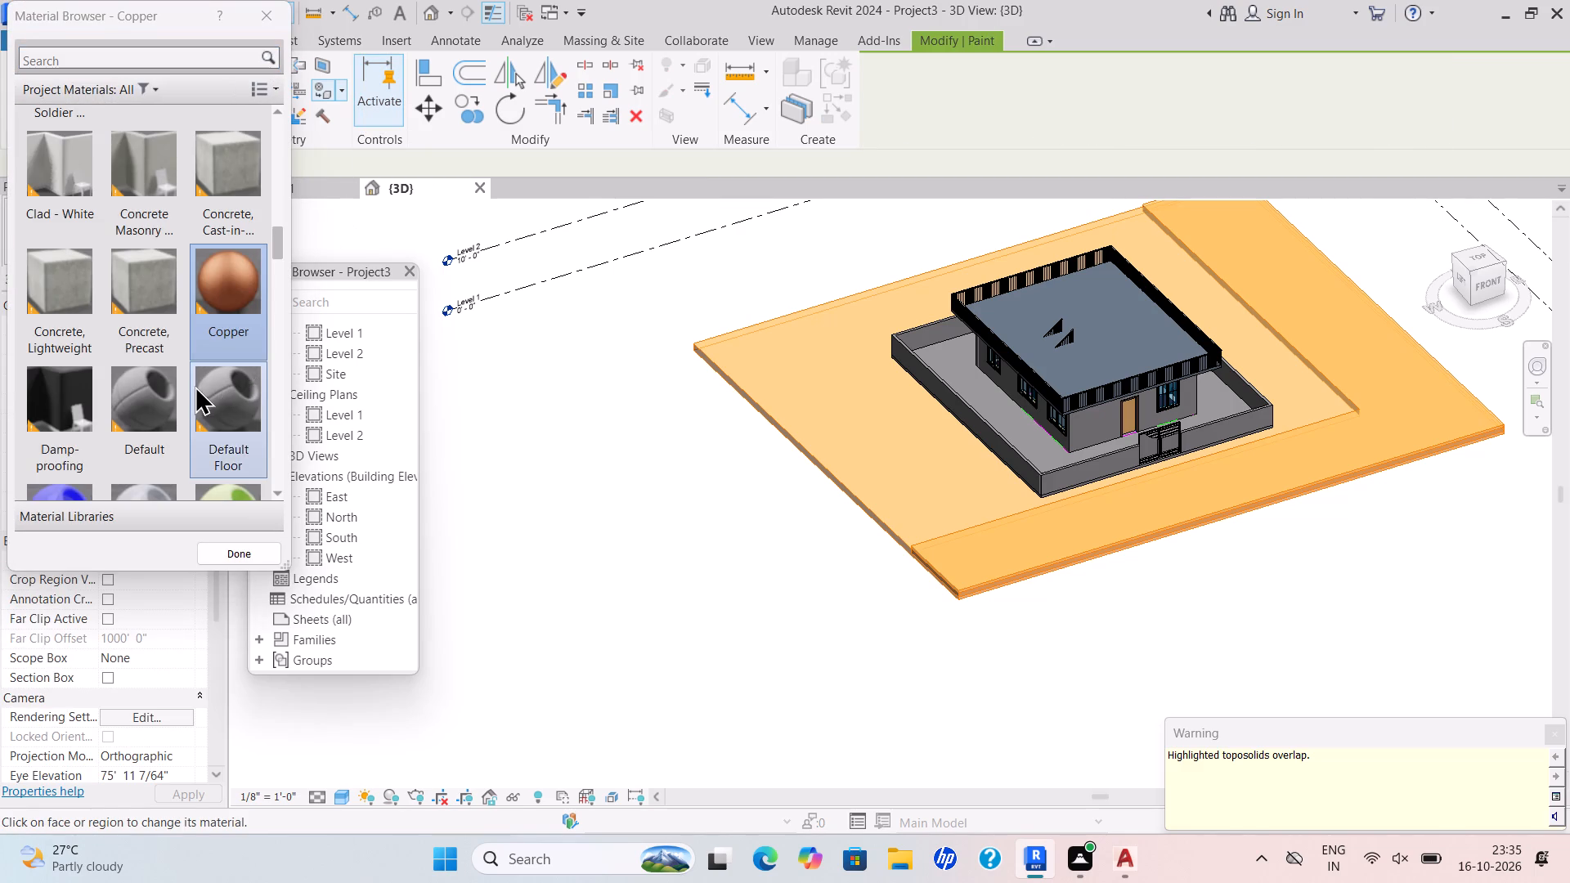
{"action": "scroll", "coordinate": [190, 384], "scroll_direction": "up", "scroll_amount": 4}
{"action": "left_click_drag", "start_coordinate": [150, 422], "coordinate": [160, 422]}
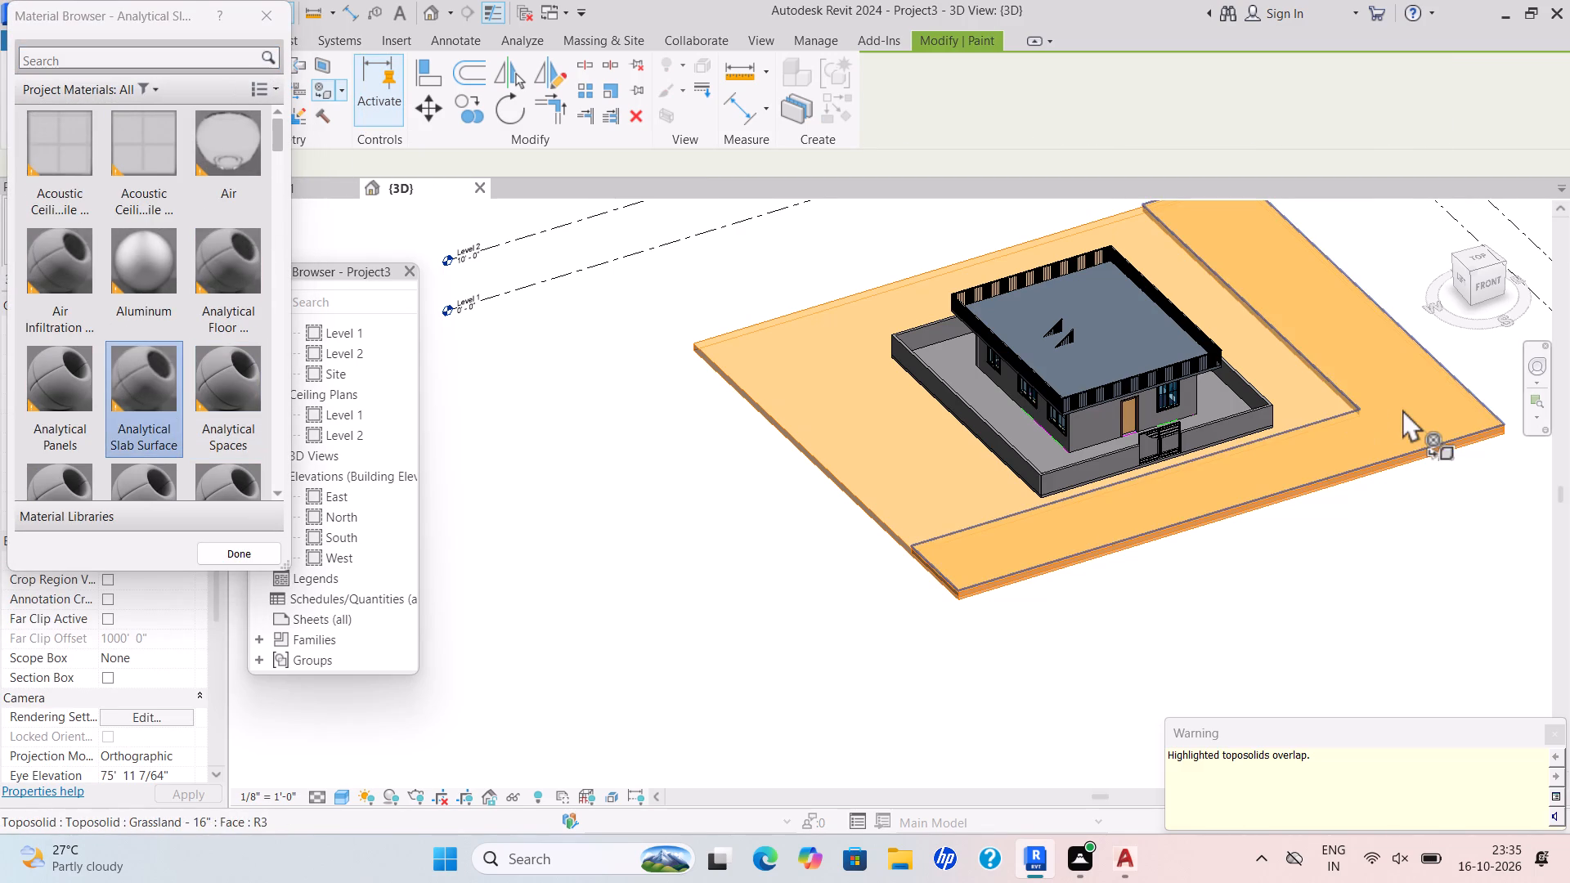
{"action": "left_click", "coordinate": [1388, 415]}
Set the 3D view's visual style to Realistic.
{"action": "scroll", "coordinate": [1306, 438], "scroll_direction": "up", "scroll_amount": 2}
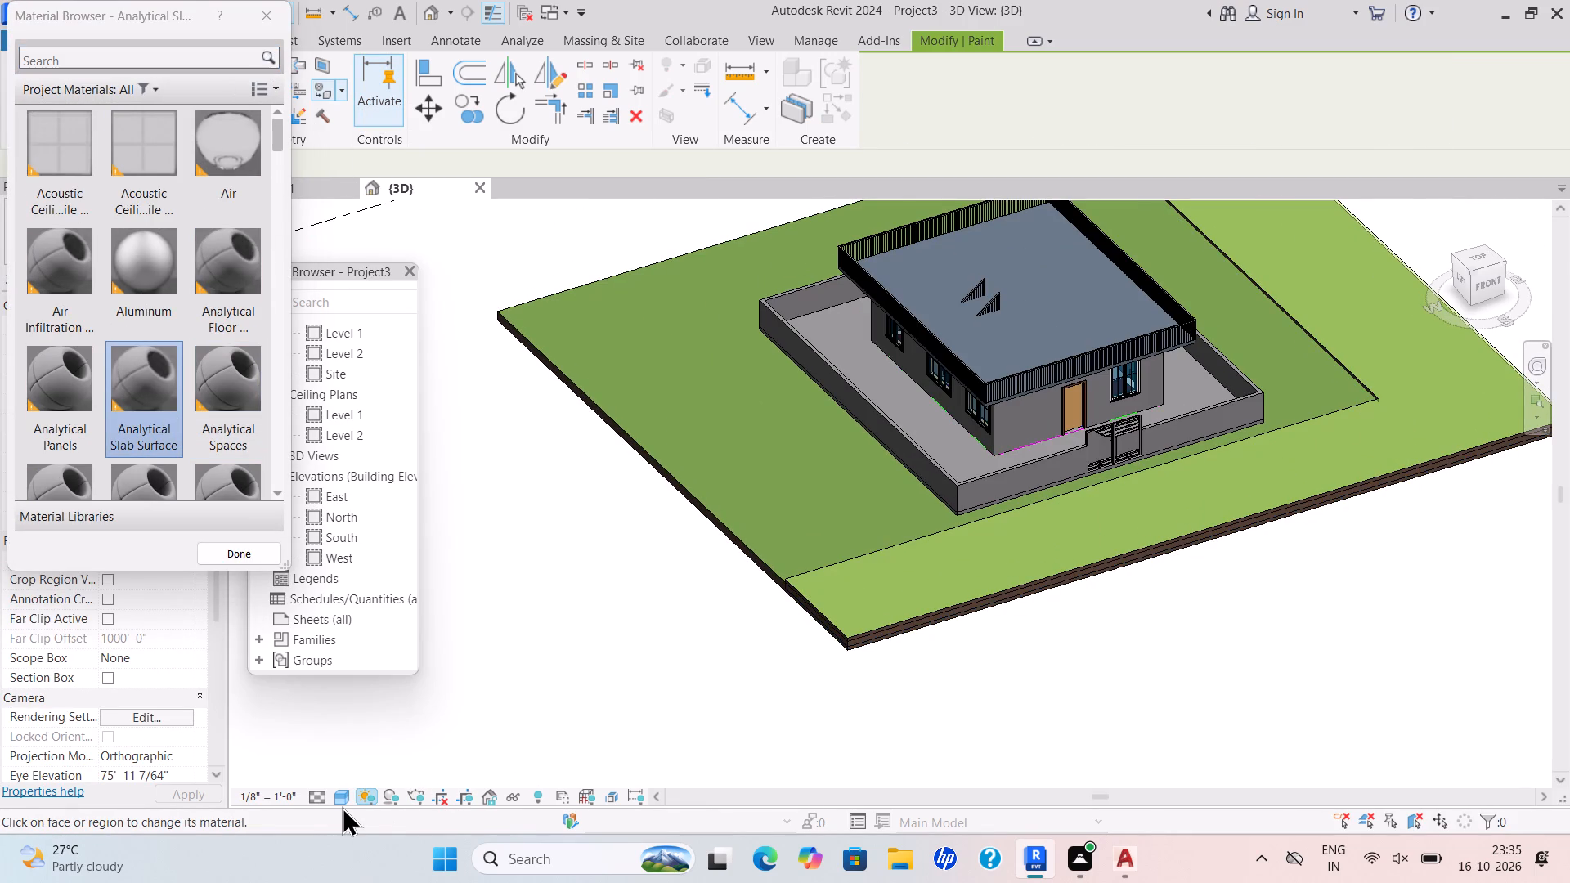
{"action": "left_click", "coordinate": [337, 806]}
{"action": "left_click", "coordinate": [334, 800]}
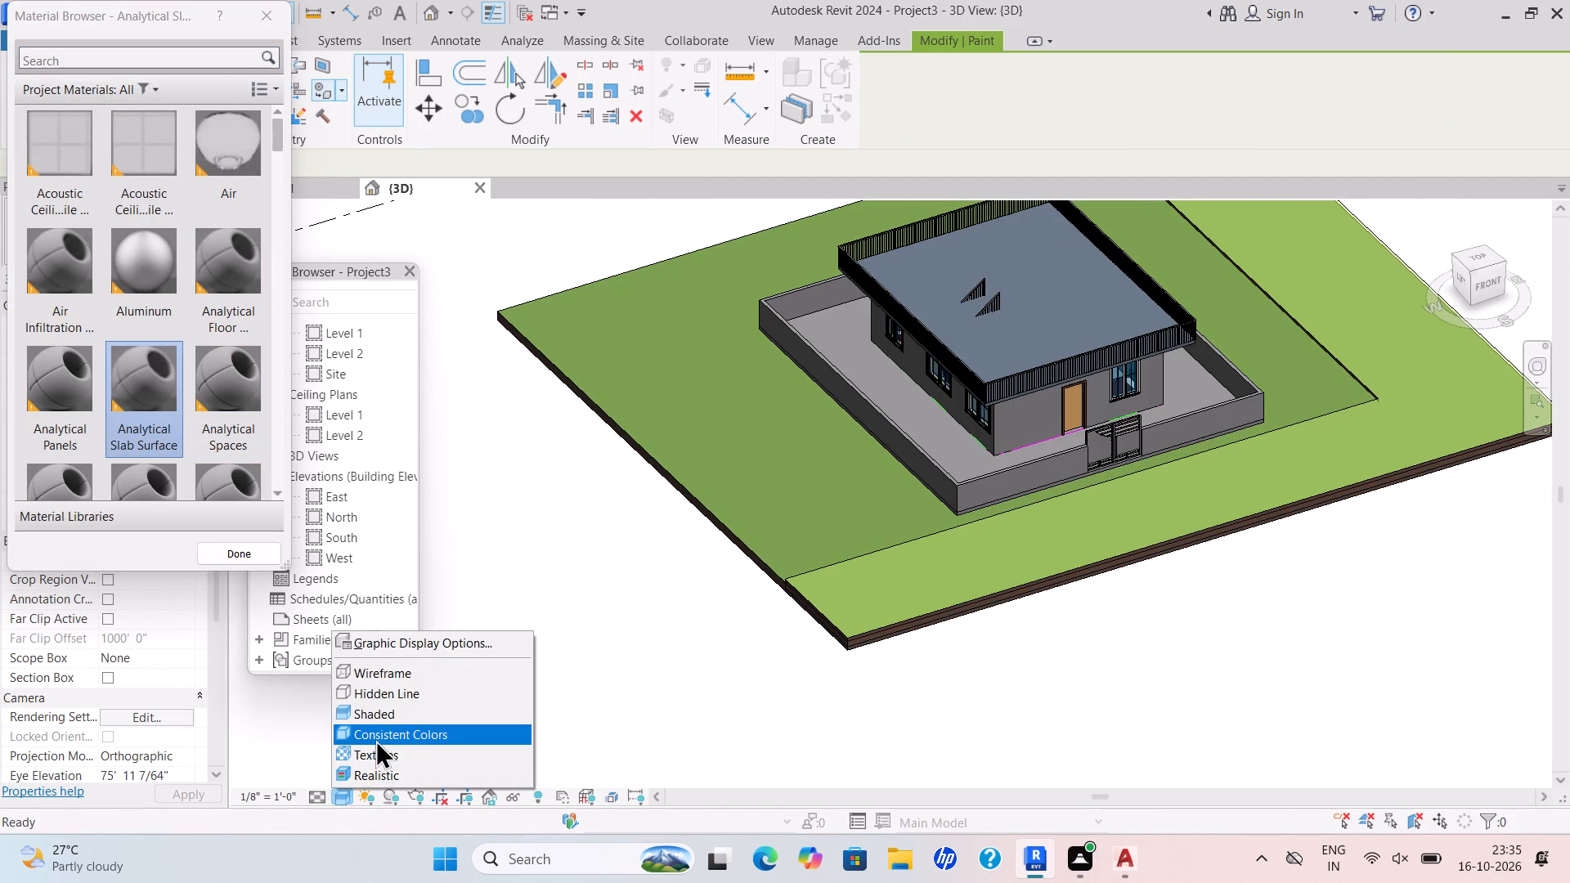
{"action": "left_click", "coordinate": [380, 776]}
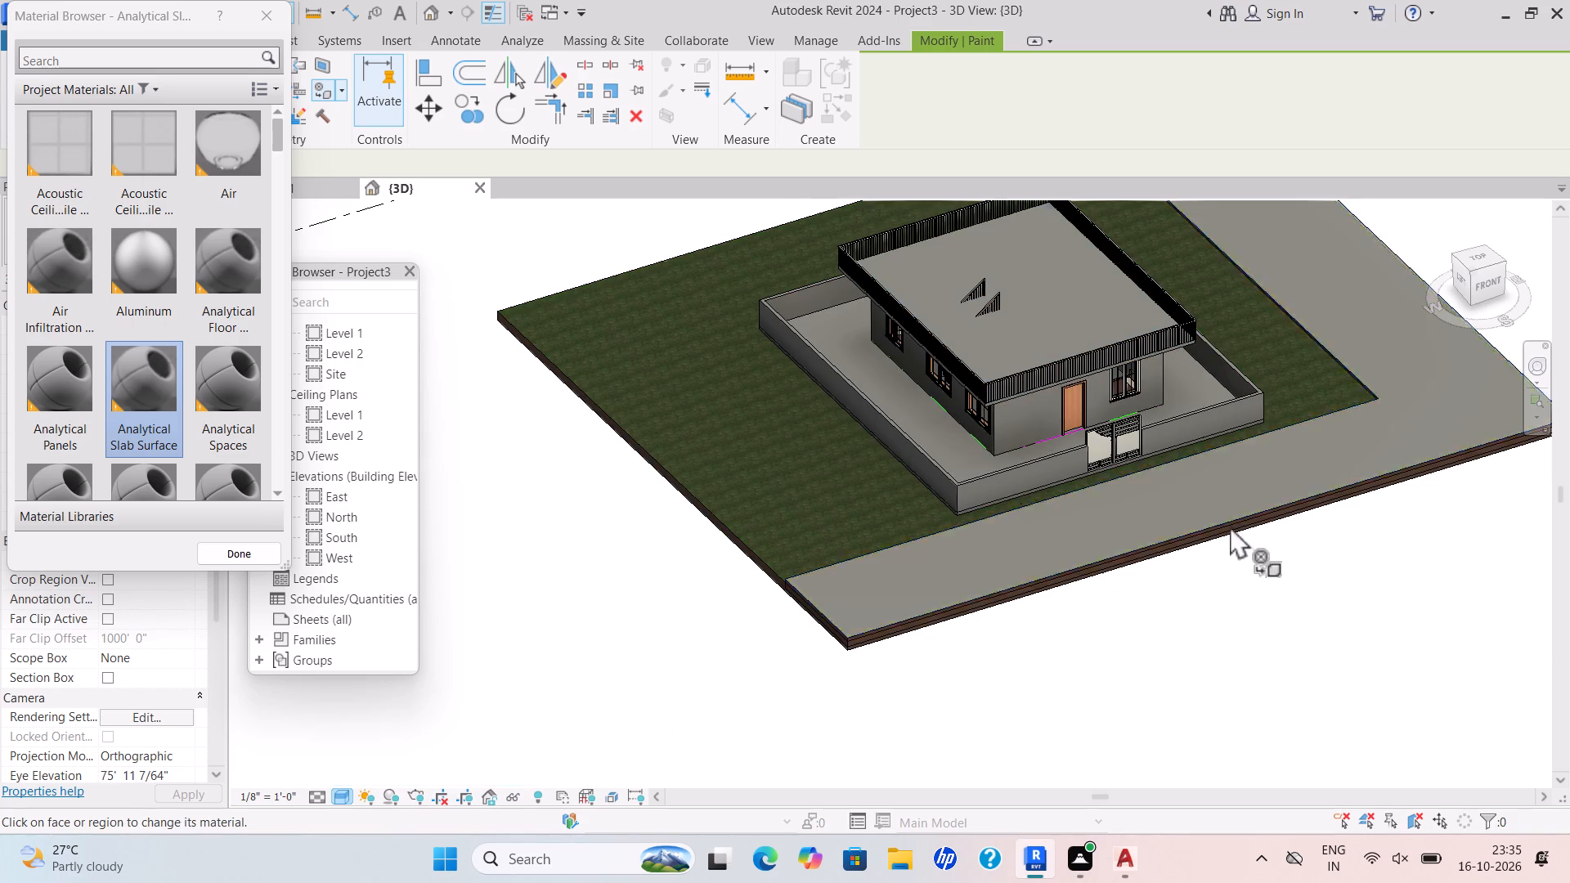
Examine the house, gate, boundary walls and painted L-shaped strip from several angles in the 3D view.
{"action": "middle_click_drag", "start_coordinate": [1227, 563], "coordinate": [846, 724]}
{"action": "scroll", "coordinate": [907, 718], "scroll_direction": "down", "scroll_amount": 2}
{"action": "middle_click_drag", "start_coordinate": [859, 691], "coordinate": [669, 654], "text": "shift"}
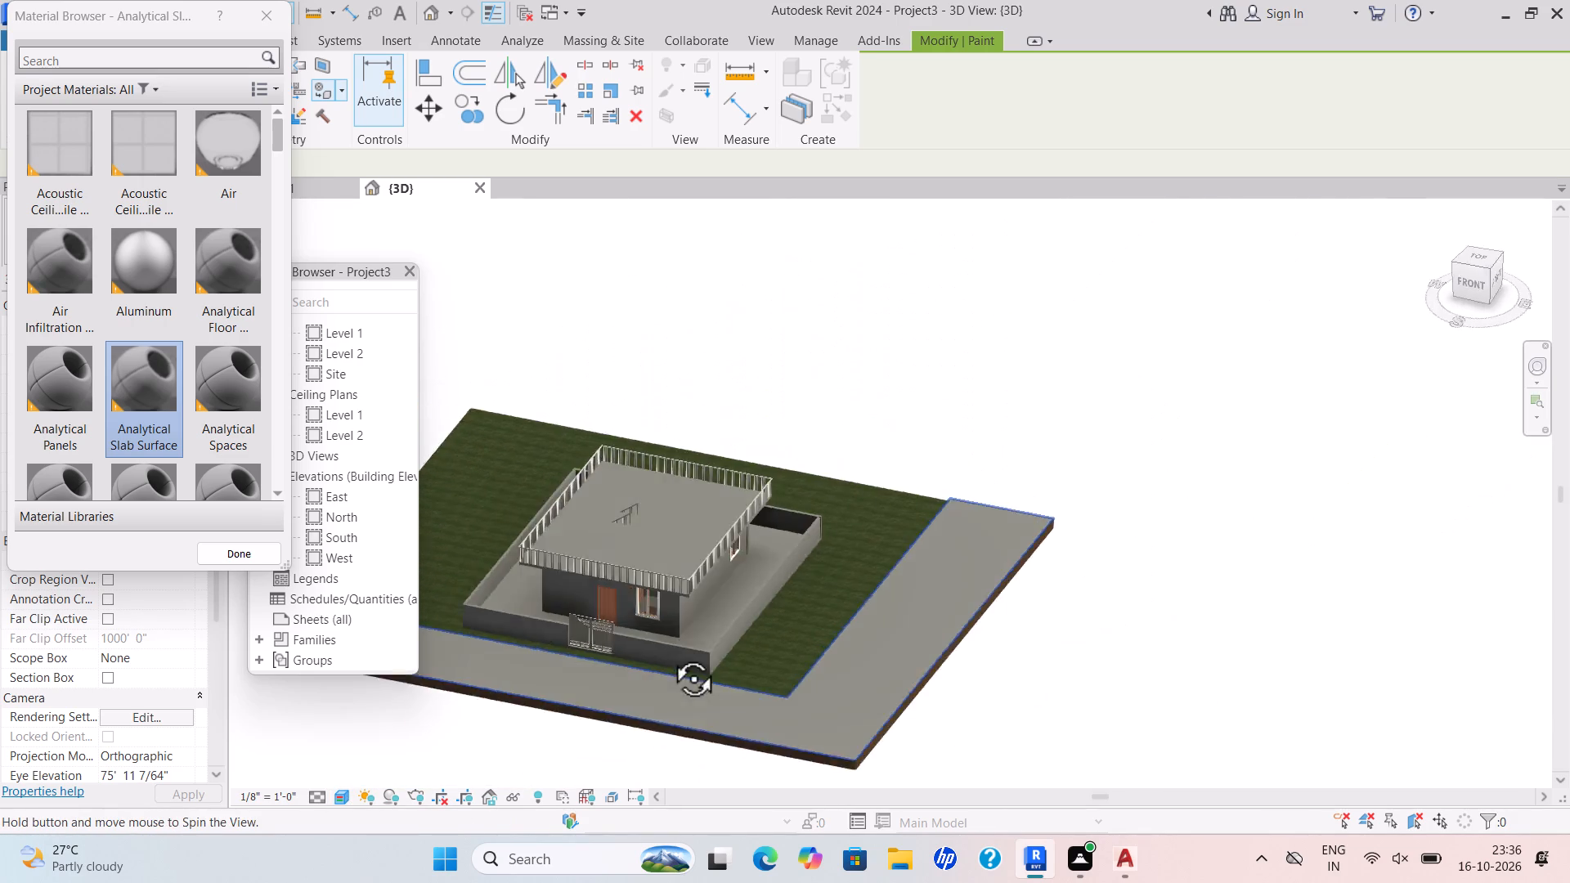
{"action": "middle_click_drag", "start_coordinate": [669, 654], "coordinate": [666, 650], "text": "shift"}
{"action": "scroll", "coordinate": [662, 630], "scroll_direction": "up", "scroll_amount": 2}
{"action": "middle_click_drag", "start_coordinate": [680, 607], "coordinate": [720, 576]}
{"action": "middle_click_drag", "start_coordinate": [711, 629], "coordinate": [787, 581], "text": "shift"}
{"action": "middle_click_drag", "start_coordinate": [760, 557], "coordinate": [765, 558], "text": "shift"}
{"action": "scroll", "coordinate": [766, 558], "scroll_direction": "up", "scroll_amount": 1, "text": "shift"}
{"action": "middle_click_drag", "start_coordinate": [765, 558], "coordinate": [837, 508], "text": "shift"}
{"action": "scroll", "coordinate": [720, 526], "scroll_direction": "up", "scroll_amount": 4}
{"action": "middle_click_drag", "start_coordinate": [724, 531], "coordinate": [797, 501], "text": "shift"}
{"action": "middle_click_drag", "start_coordinate": [804, 513], "coordinate": [805, 518], "text": "shift"}
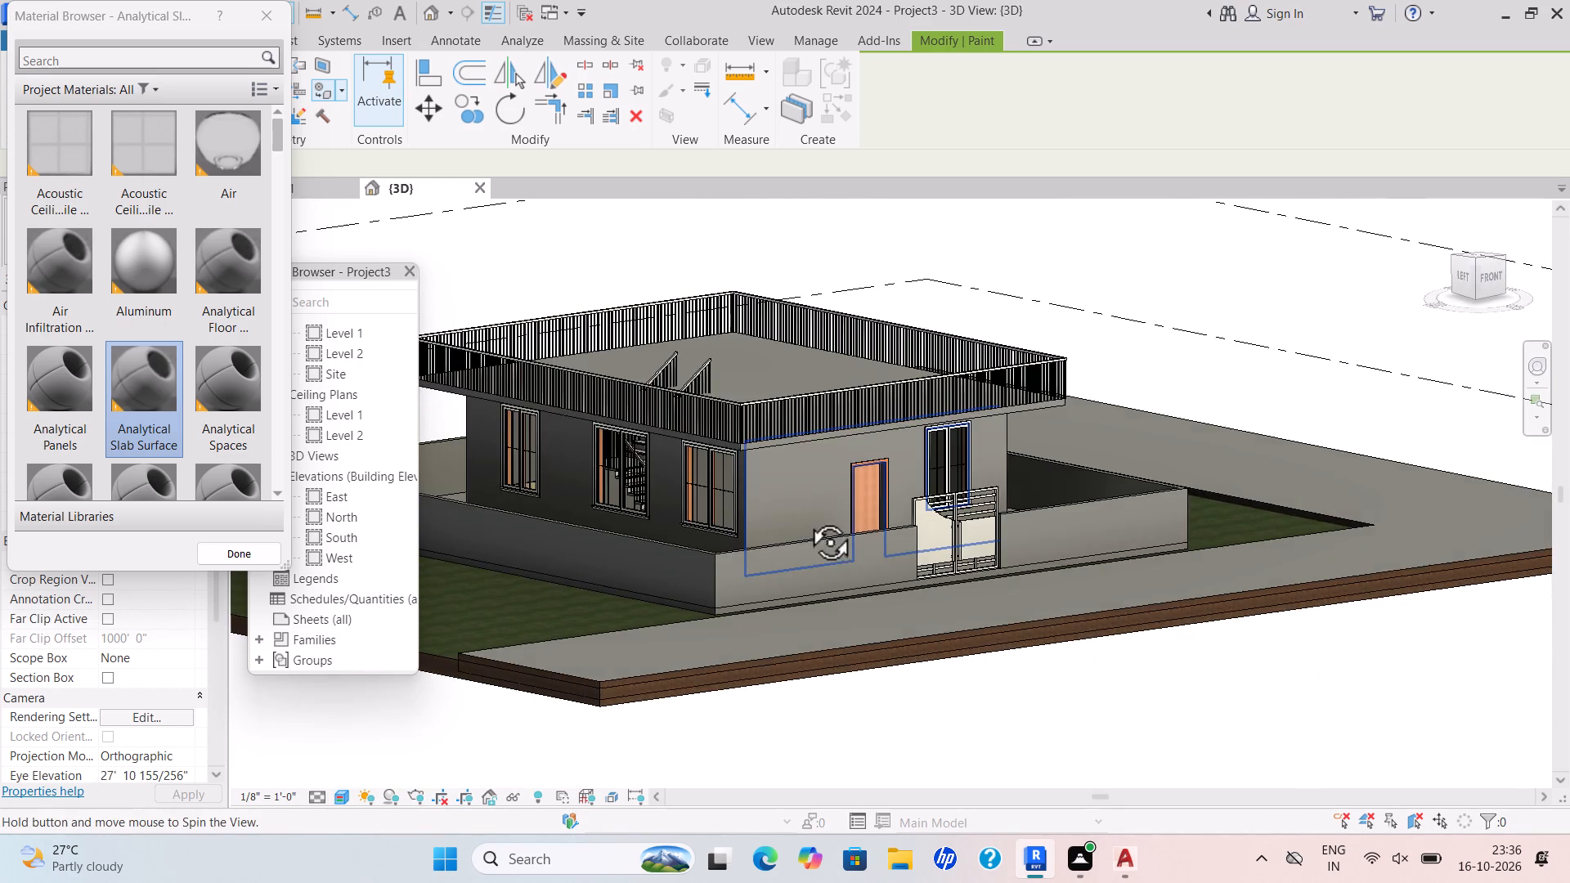
{"action": "middle_click_drag", "start_coordinate": [805, 518], "coordinate": [777, 572], "text": "shift"}
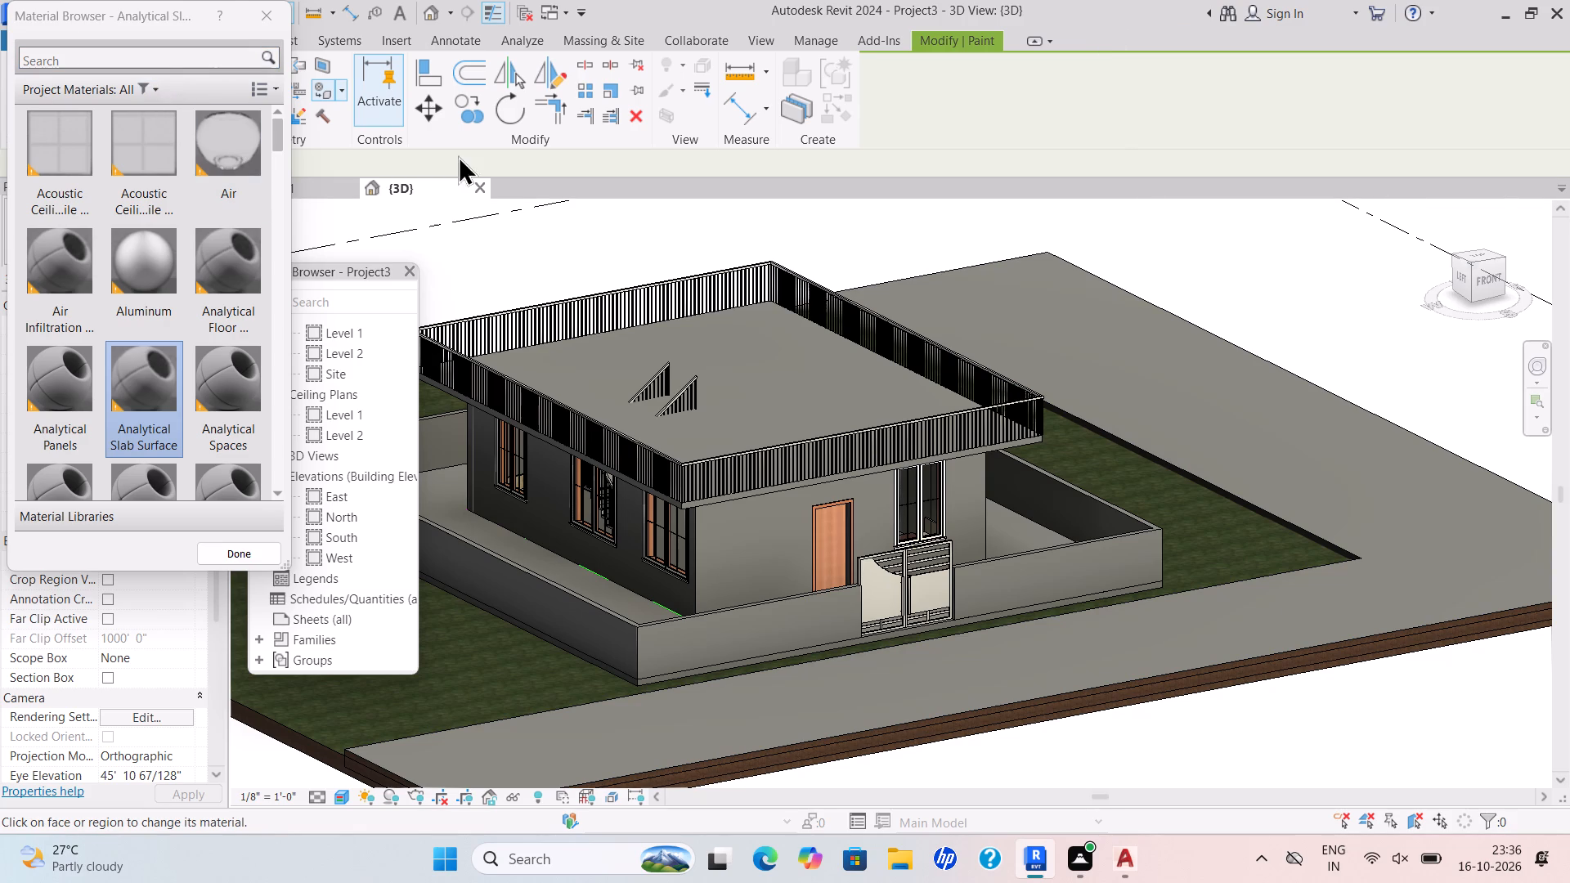
Leave the Paint command and open the South elevation view.
{"action": "left_click", "coordinate": [341, 539]}
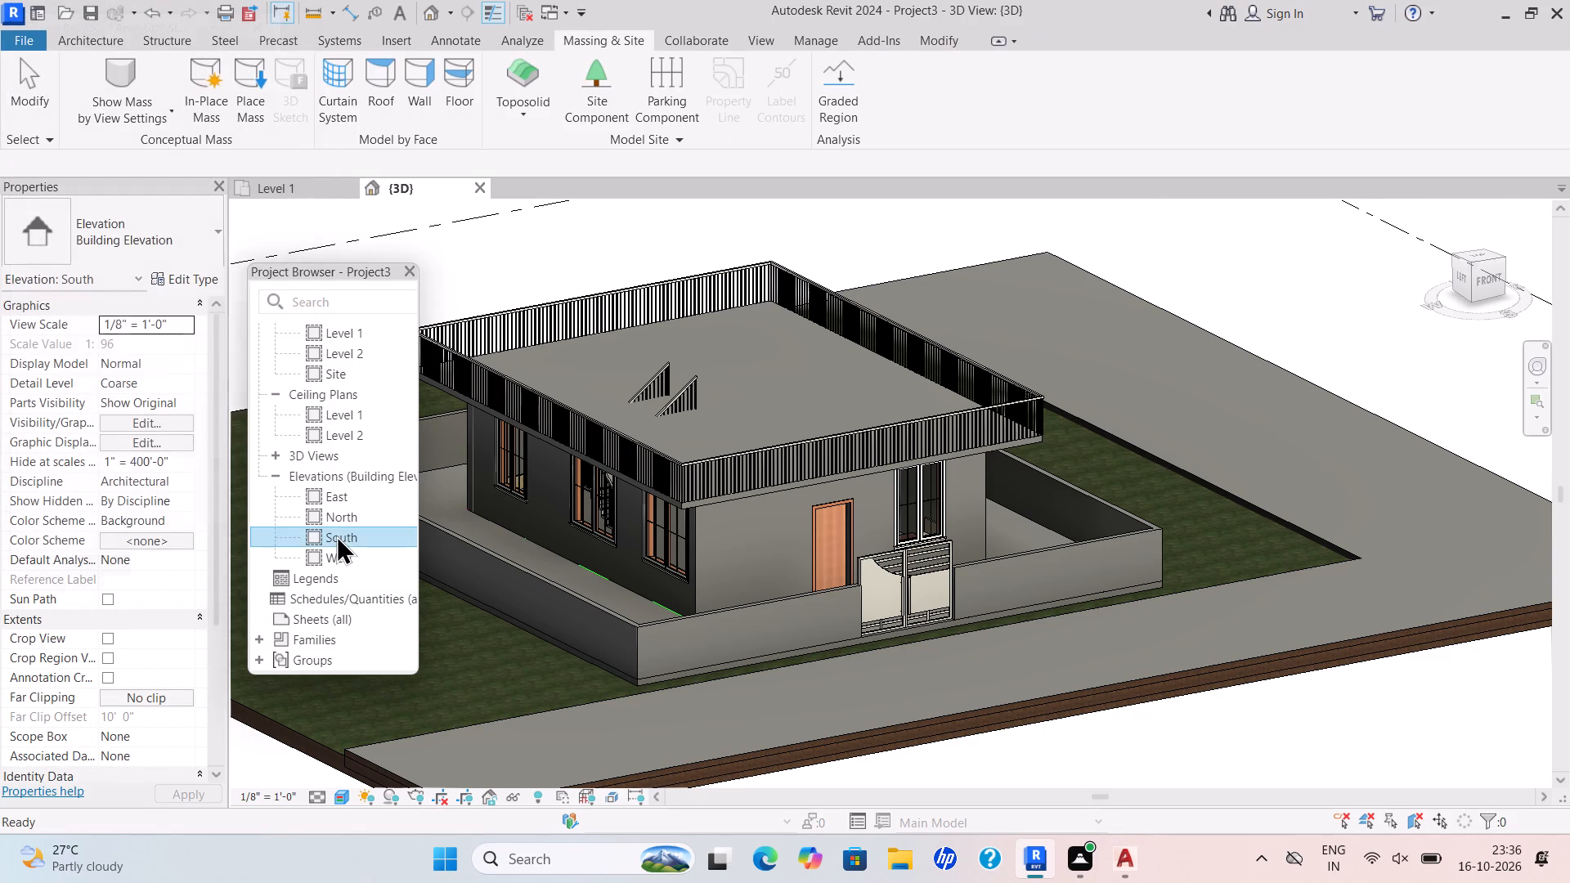
{"action": "triple_click", "coordinate": [336, 535]}
{"action": "left_click", "coordinate": [312, 534]}
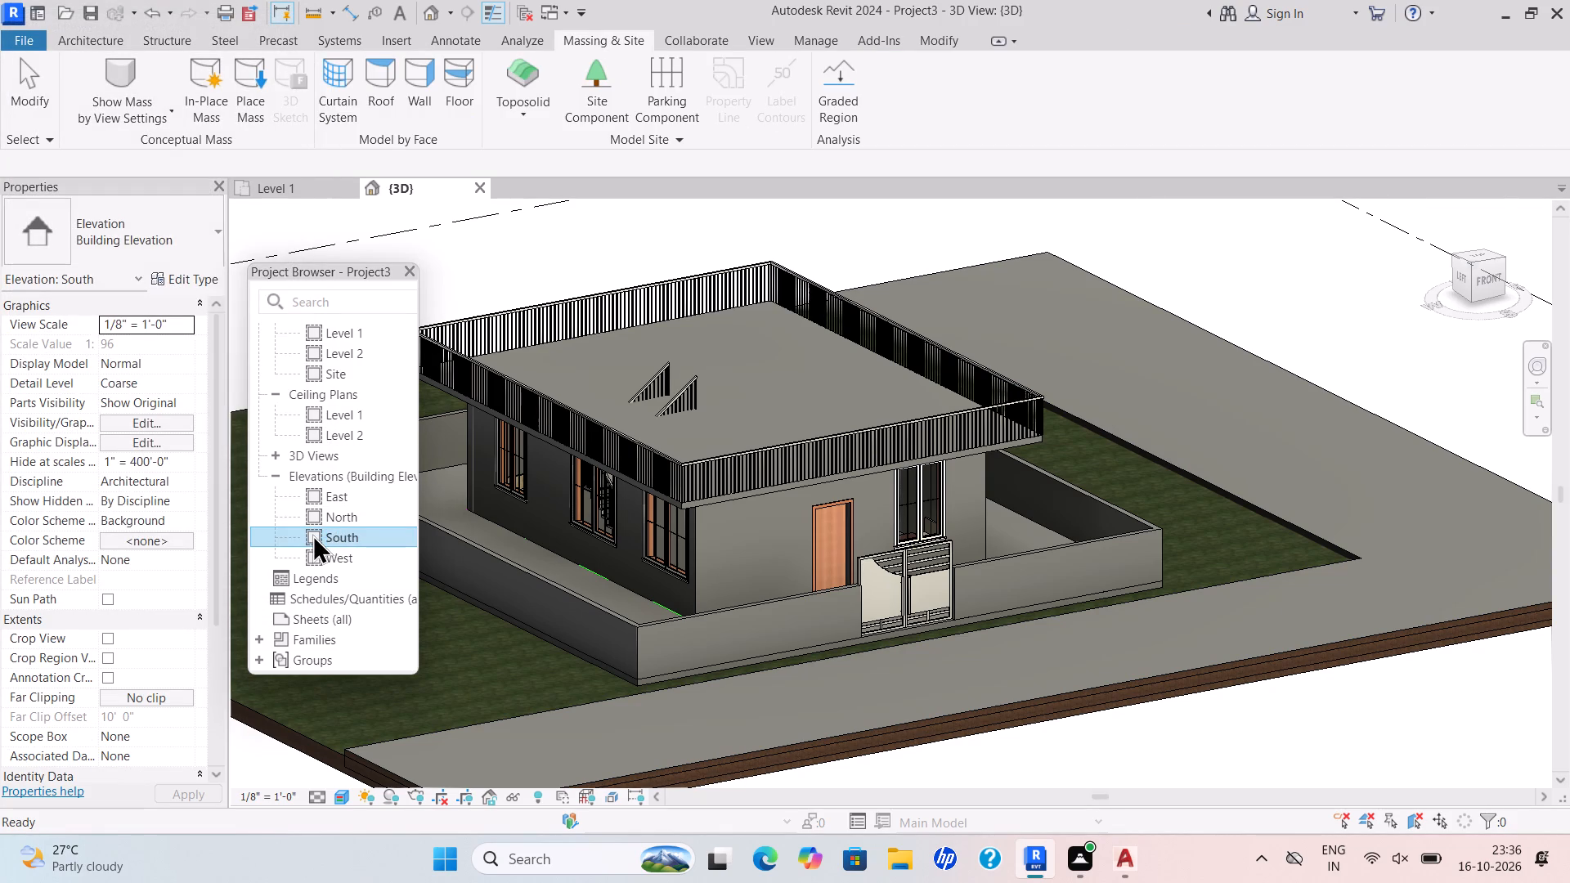
{"action": "triple_click", "coordinate": [312, 534]}
{"action": "left_click", "coordinate": [311, 533]}
{"action": "scroll", "coordinate": [810, 406], "scroll_direction": "down", "scroll_amount": 5}
{"action": "middle_click_drag", "start_coordinate": [812, 406], "coordinate": [814, 414]}
{"action": "middle_click", "coordinate": [817, 447]}
{"action": "scroll", "coordinate": [817, 448], "scroll_direction": "up", "scroll_amount": 1}
Add five levels above Level 2, each offset 10'-6" from the level below, picking existing level lines.
{"action": "left_click", "coordinate": [92, 34]}
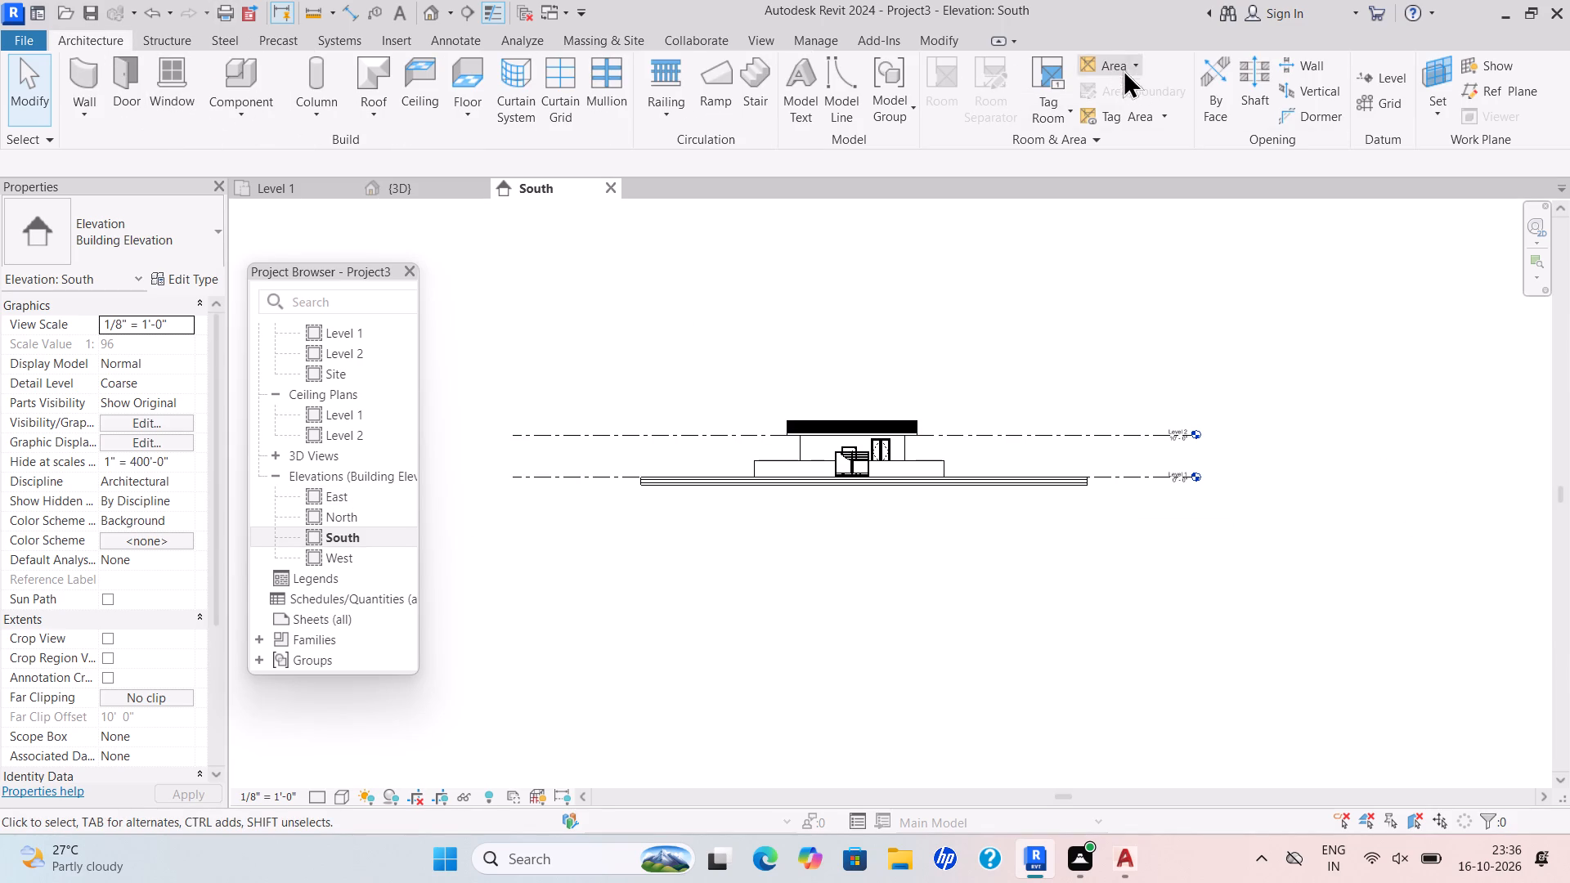
{"action": "left_click", "coordinate": [1388, 68]}
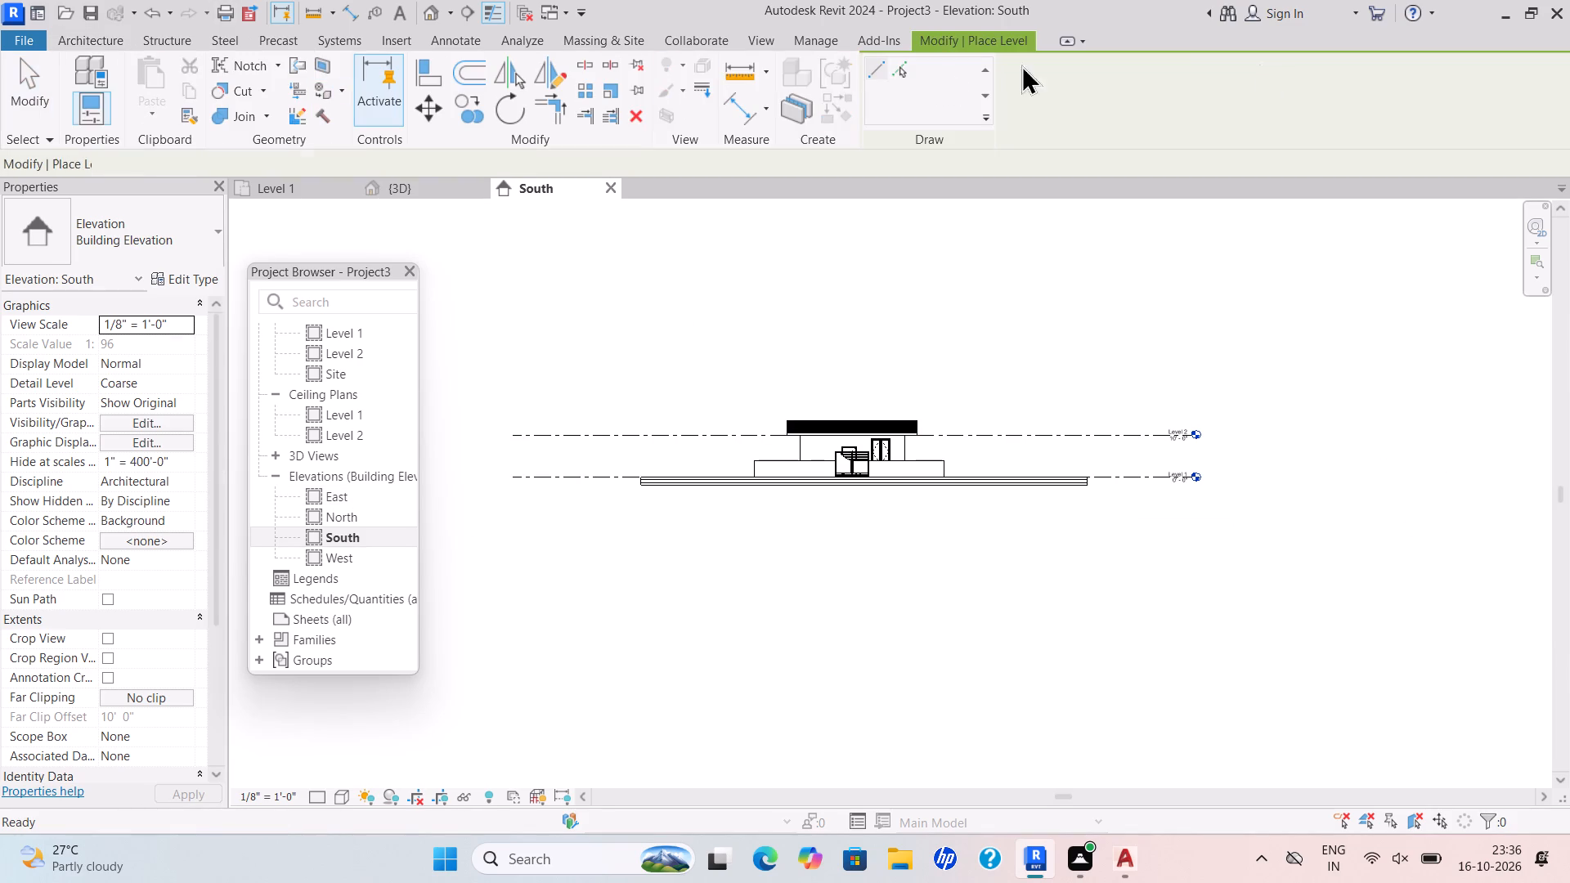
{"action": "left_click_drag", "start_coordinate": [475, 166], "coordinate": [343, 199]}
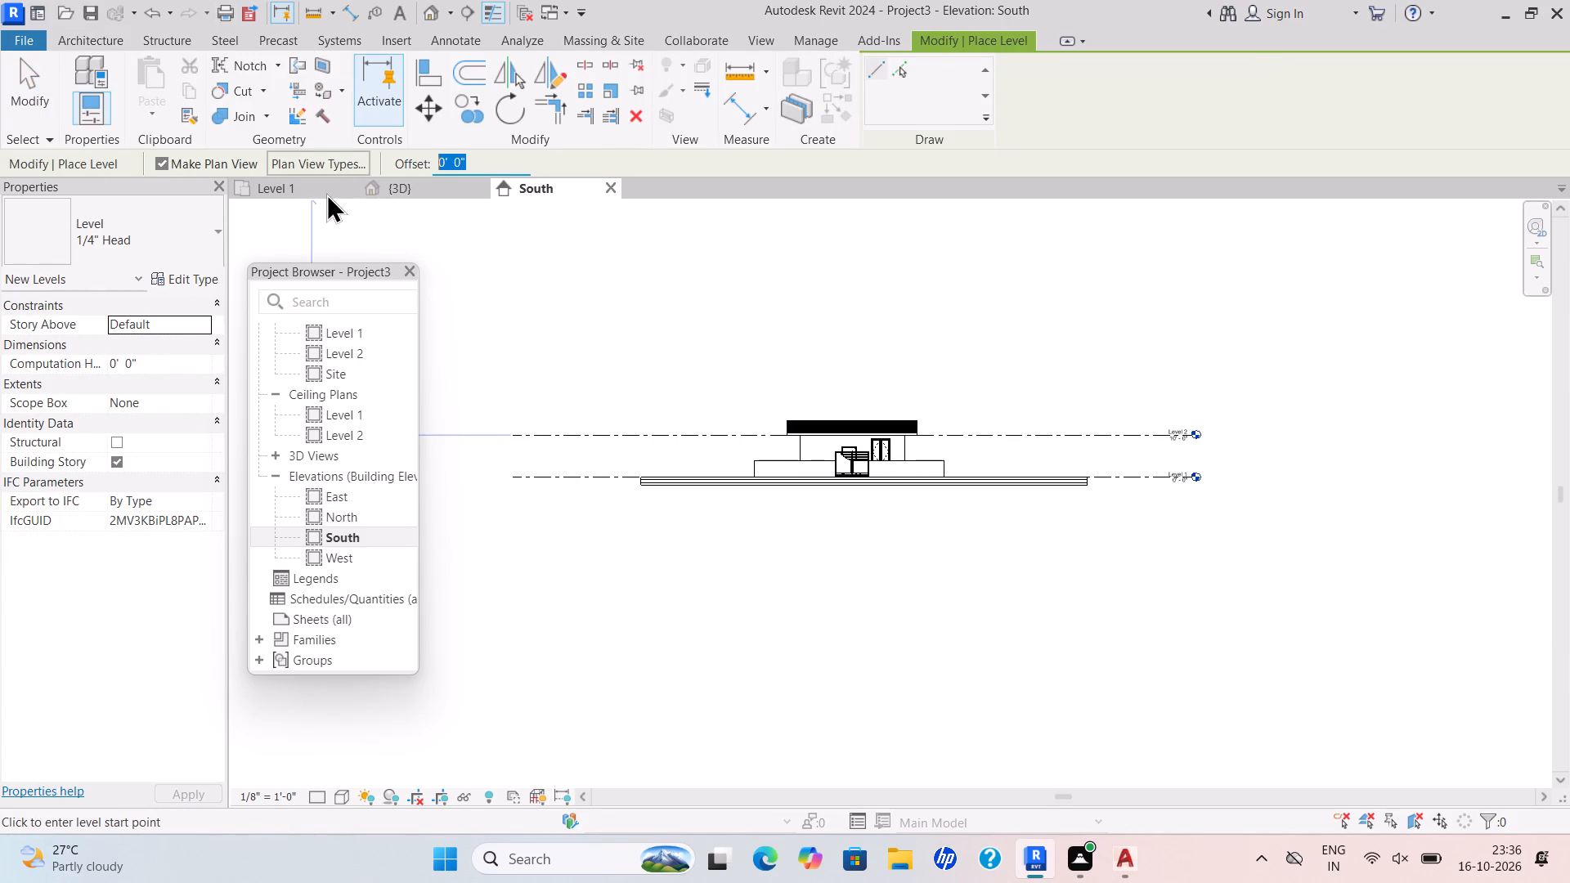
{"action": "key", "text": "BackSpace"}
{"action": "type", "text": "10'6\""}
{"action": "key", "text": "Return"}
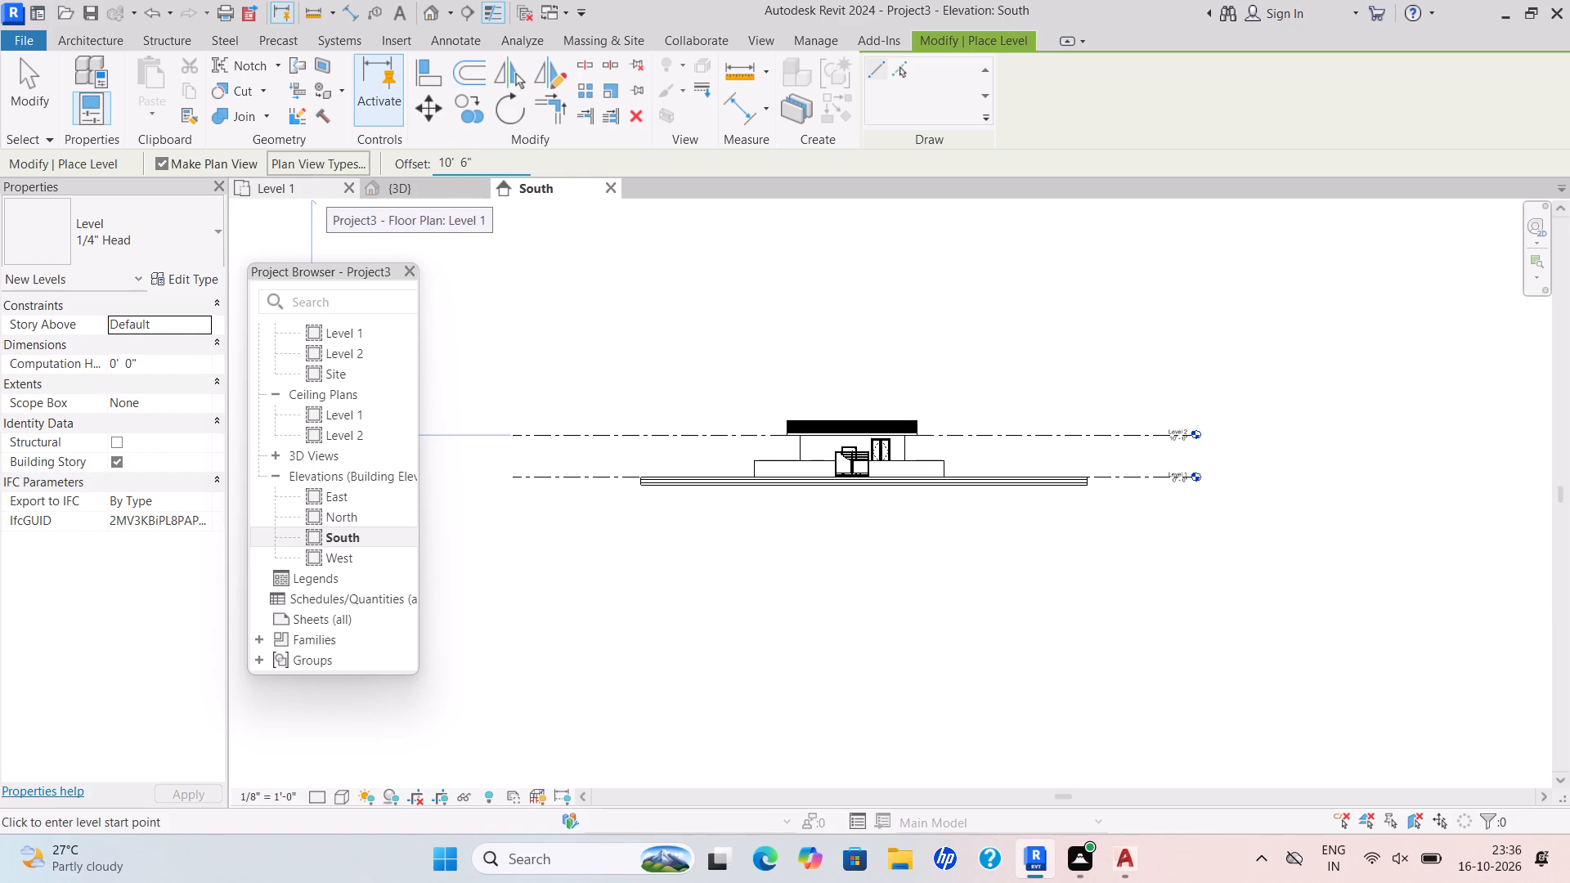
{"action": "left_click", "coordinate": [903, 71]}
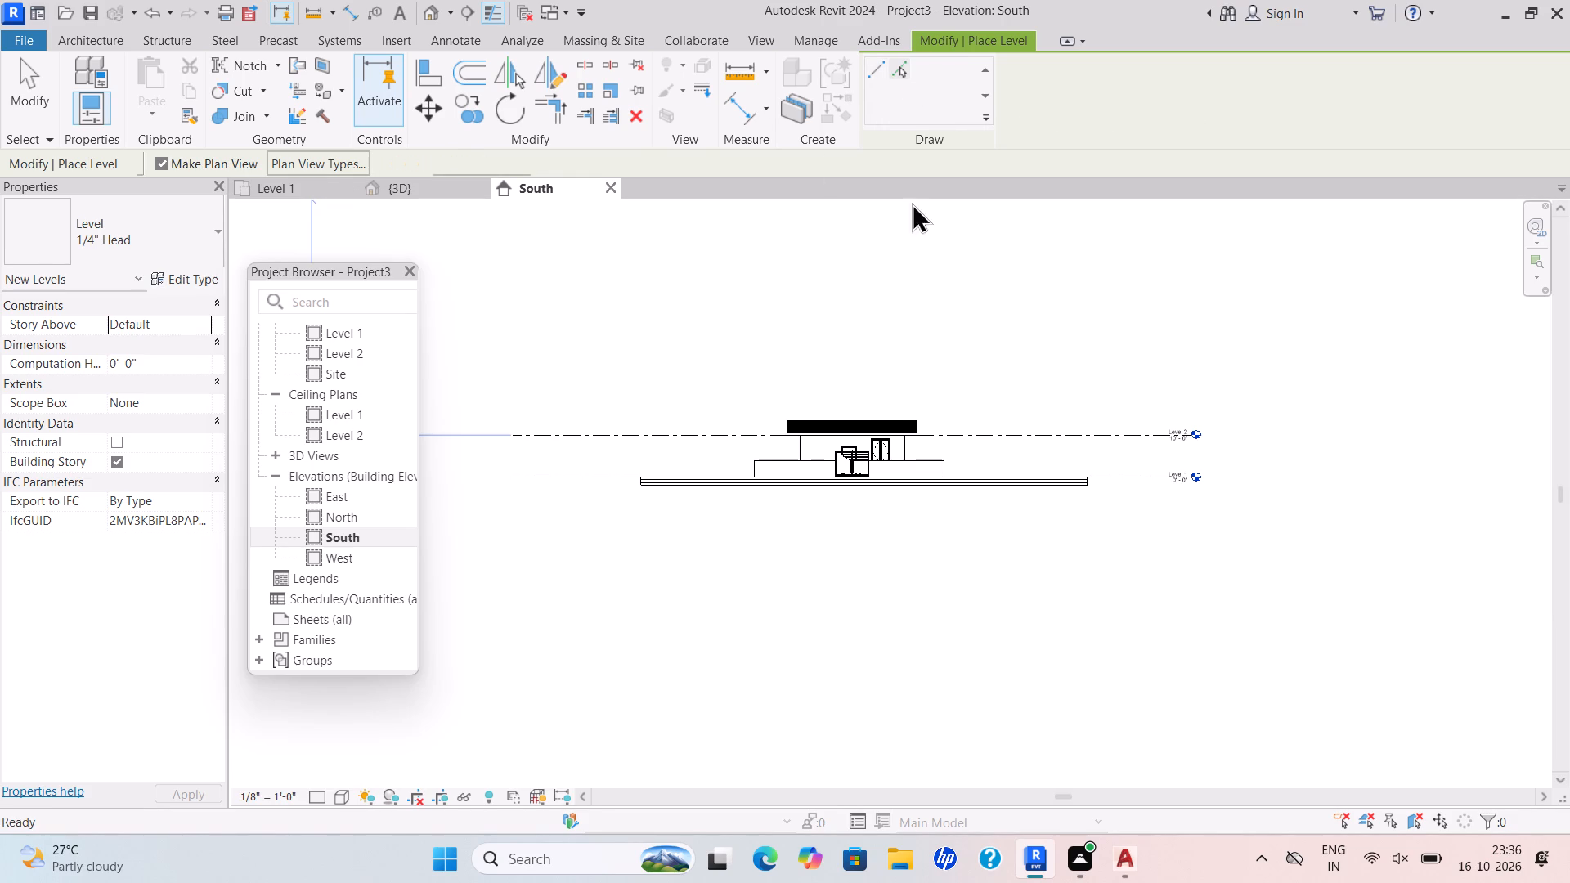
{"action": "left_click", "coordinate": [1025, 434]}
{"action": "middle_click_drag", "start_coordinate": [1052, 353], "coordinate": [1034, 455]}
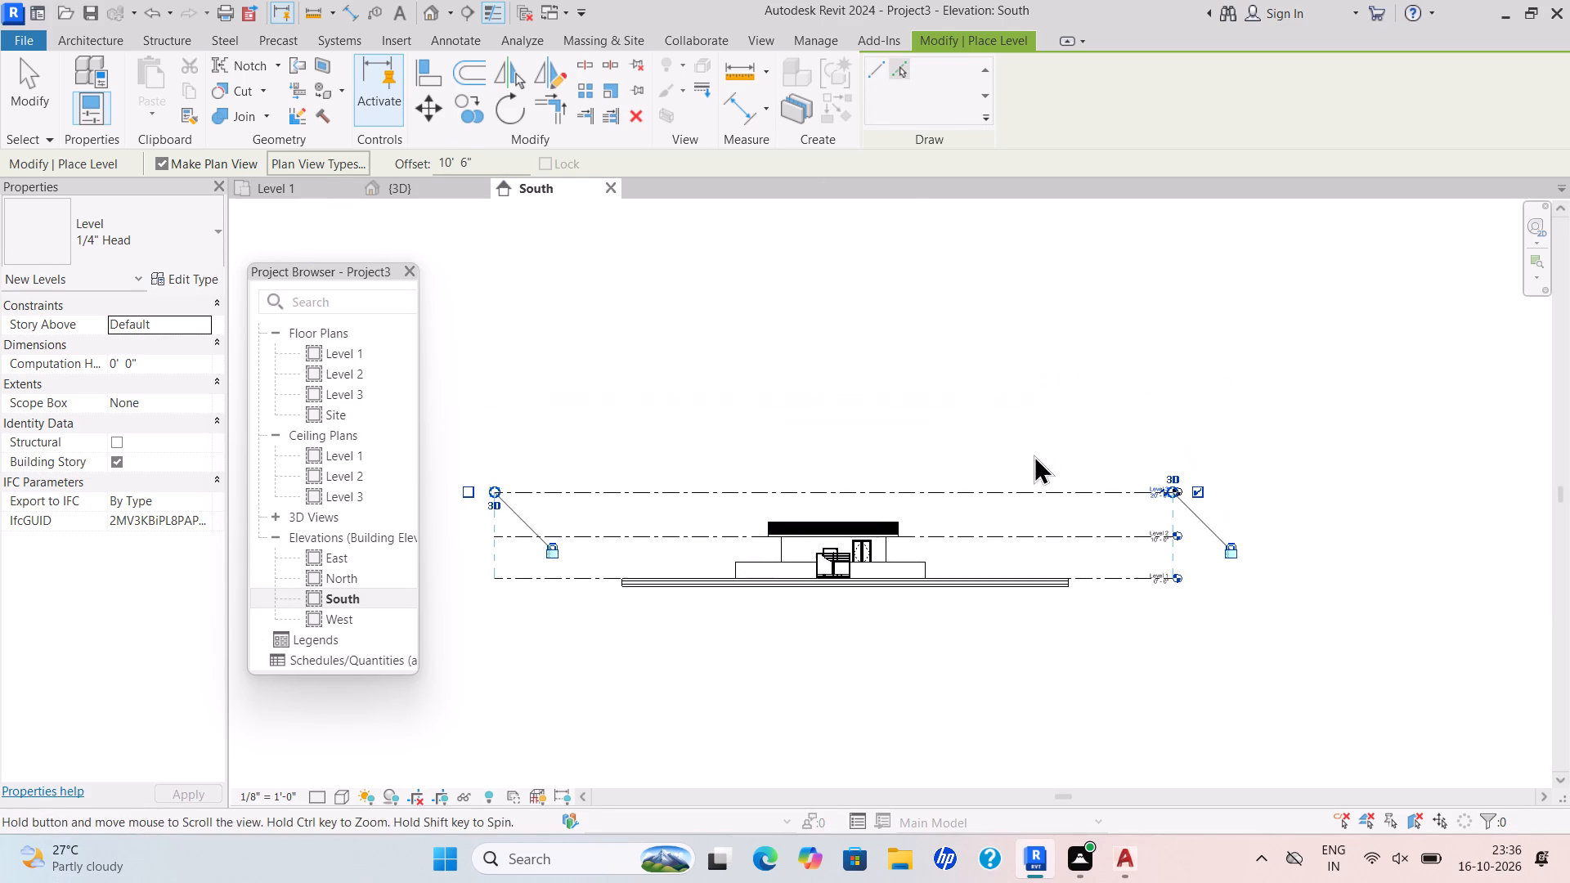
{"action": "left_click", "coordinate": [1035, 484]}
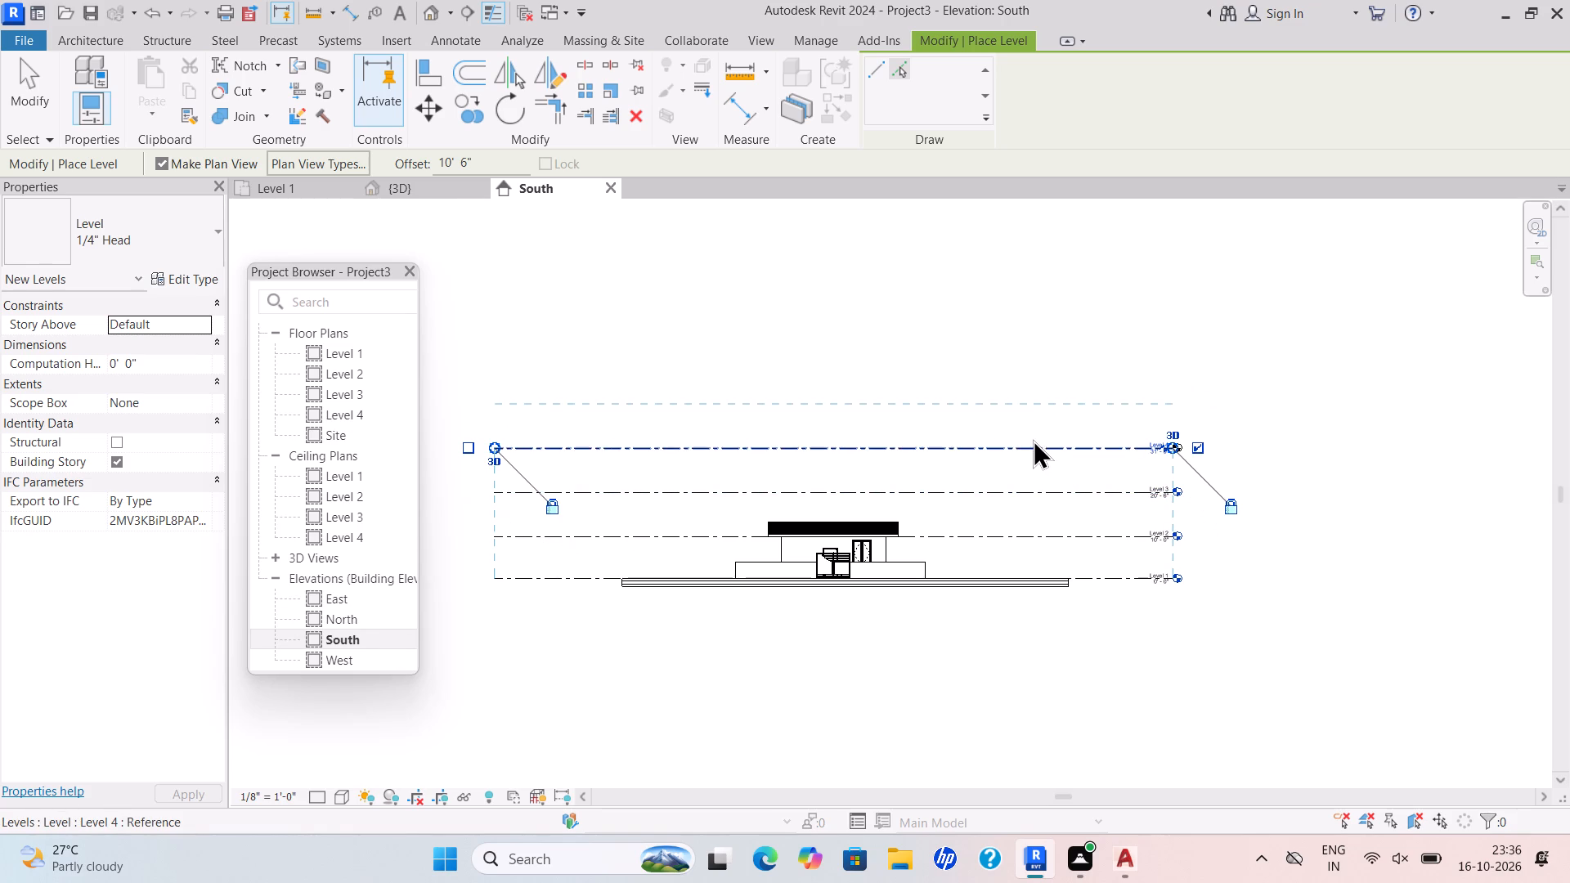
{"action": "left_click", "coordinate": [1033, 439]}
{"action": "left_click", "coordinate": [1047, 398]}
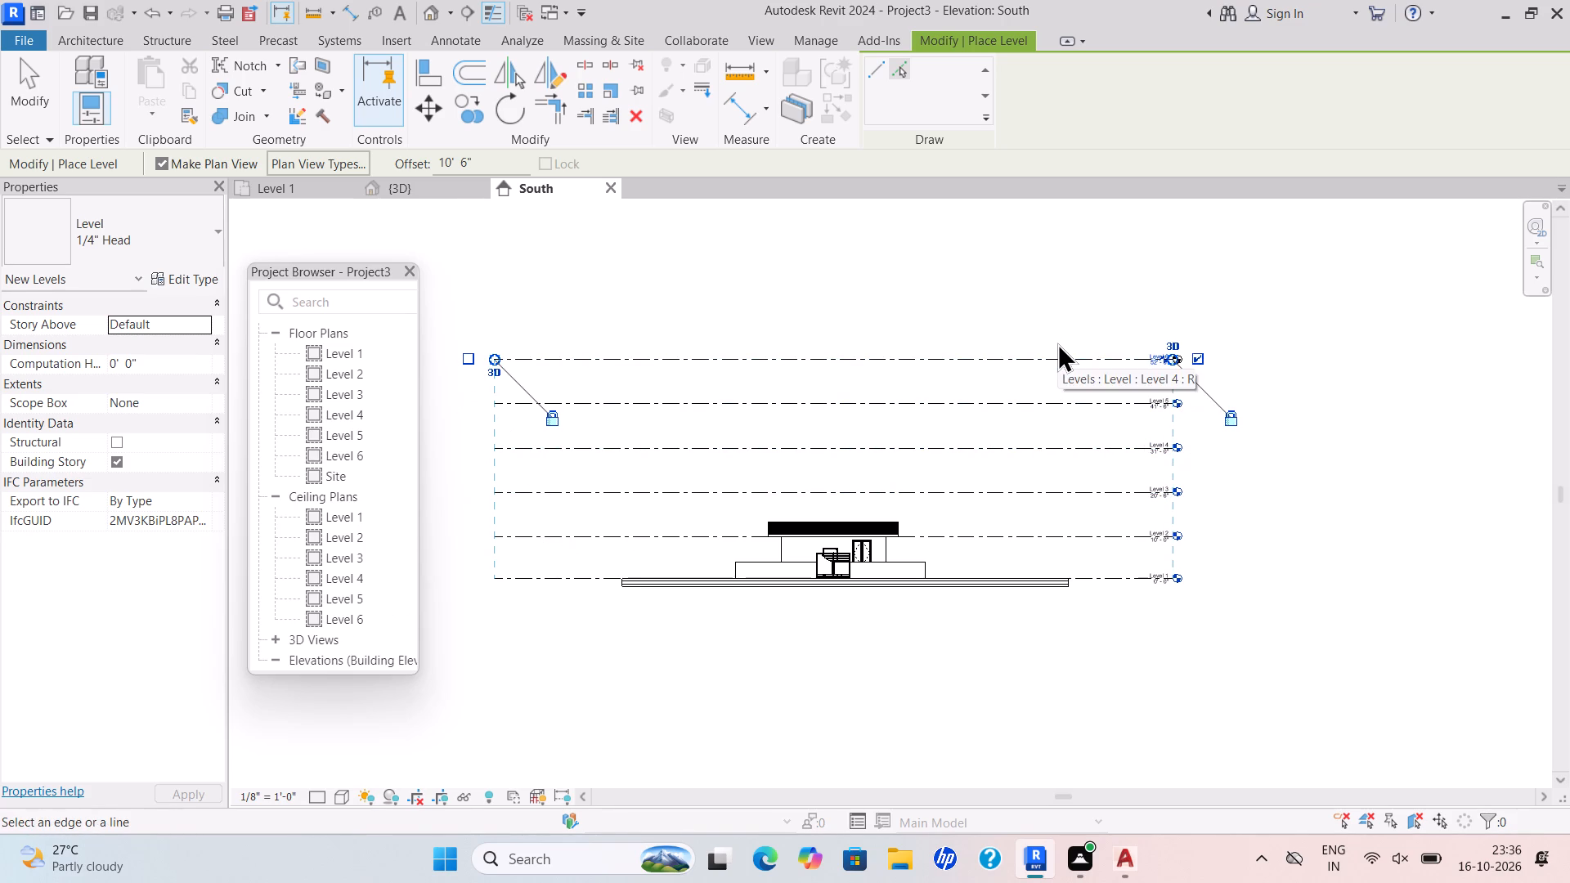
{"action": "left_click", "coordinate": [1059, 352]}
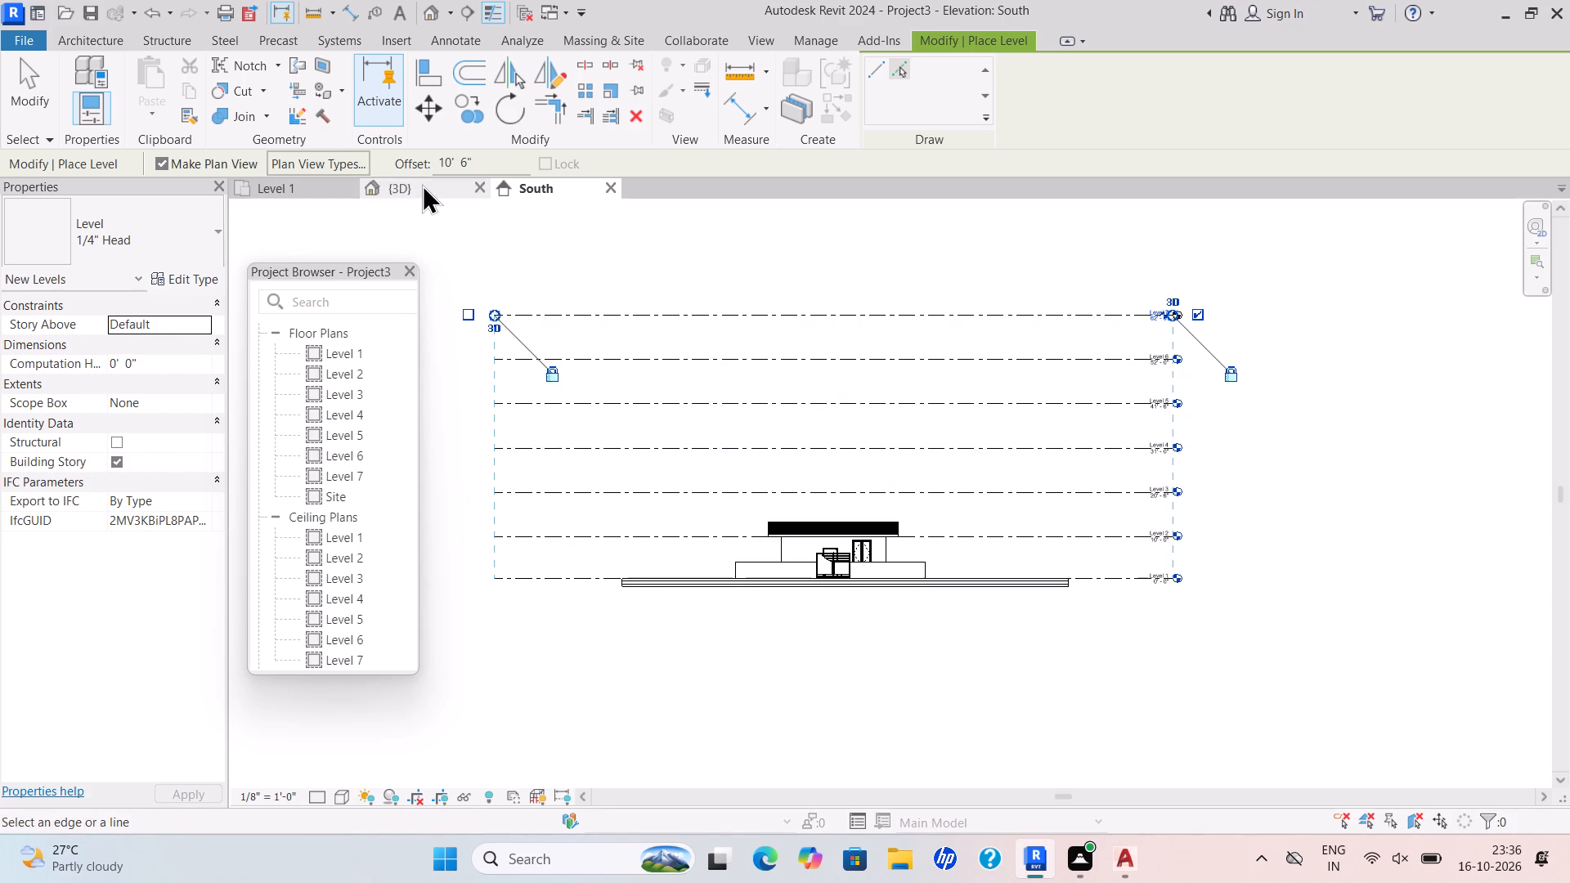
Leave level placement and return to the 3D view, framing the front of the house.
{"action": "key", "text": "Escape"}
{"action": "left_click", "coordinate": [392, 195]}
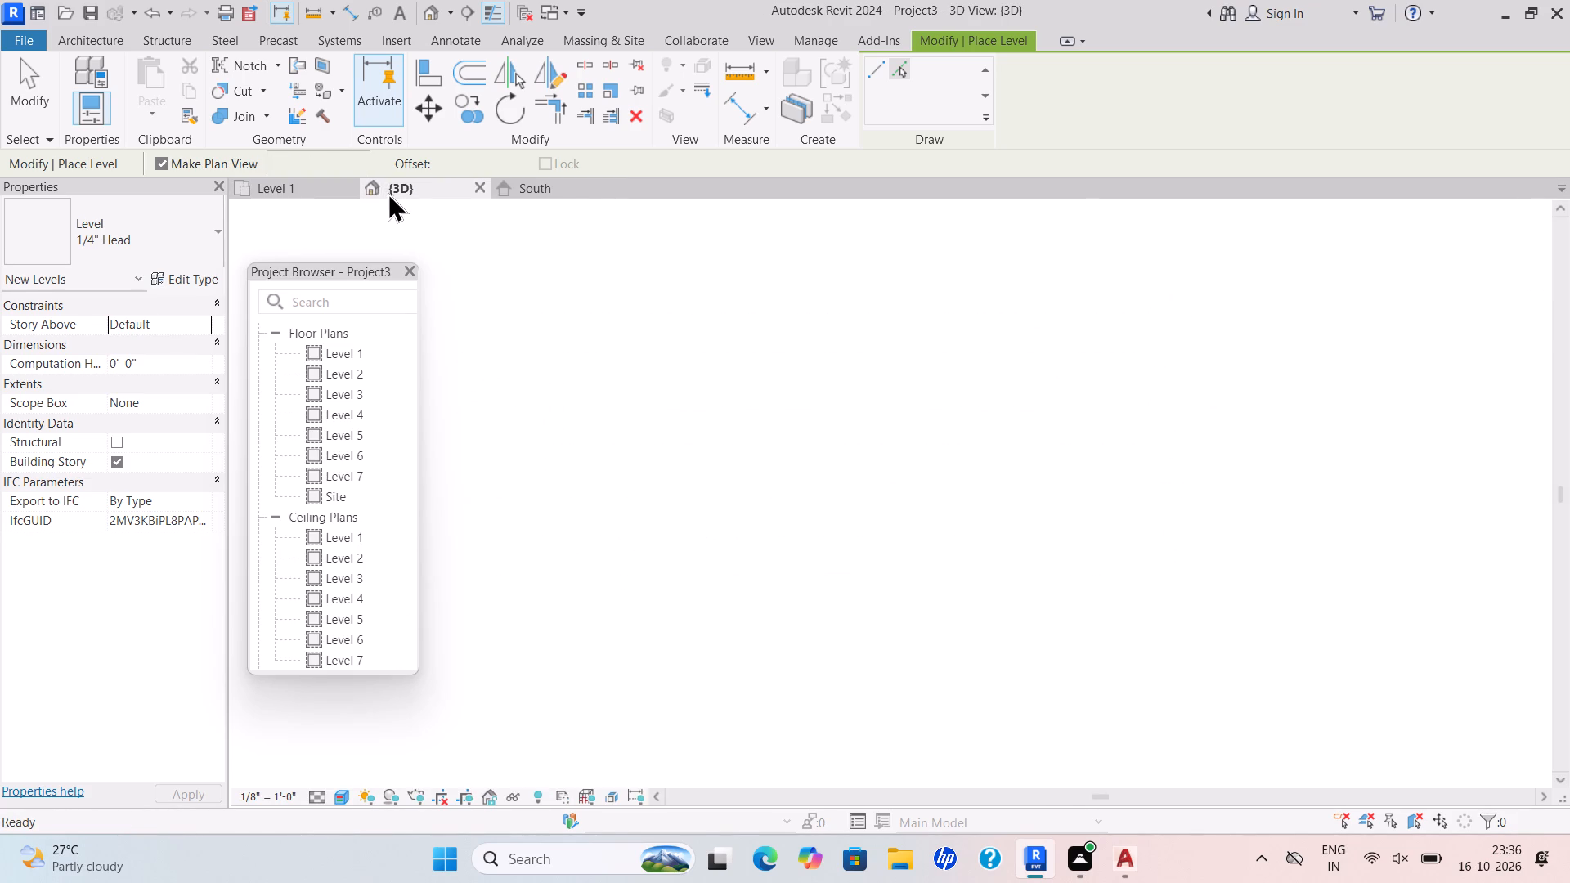
{"action": "scroll", "coordinate": [521, 294], "scroll_direction": "down", "scroll_amount": 4}
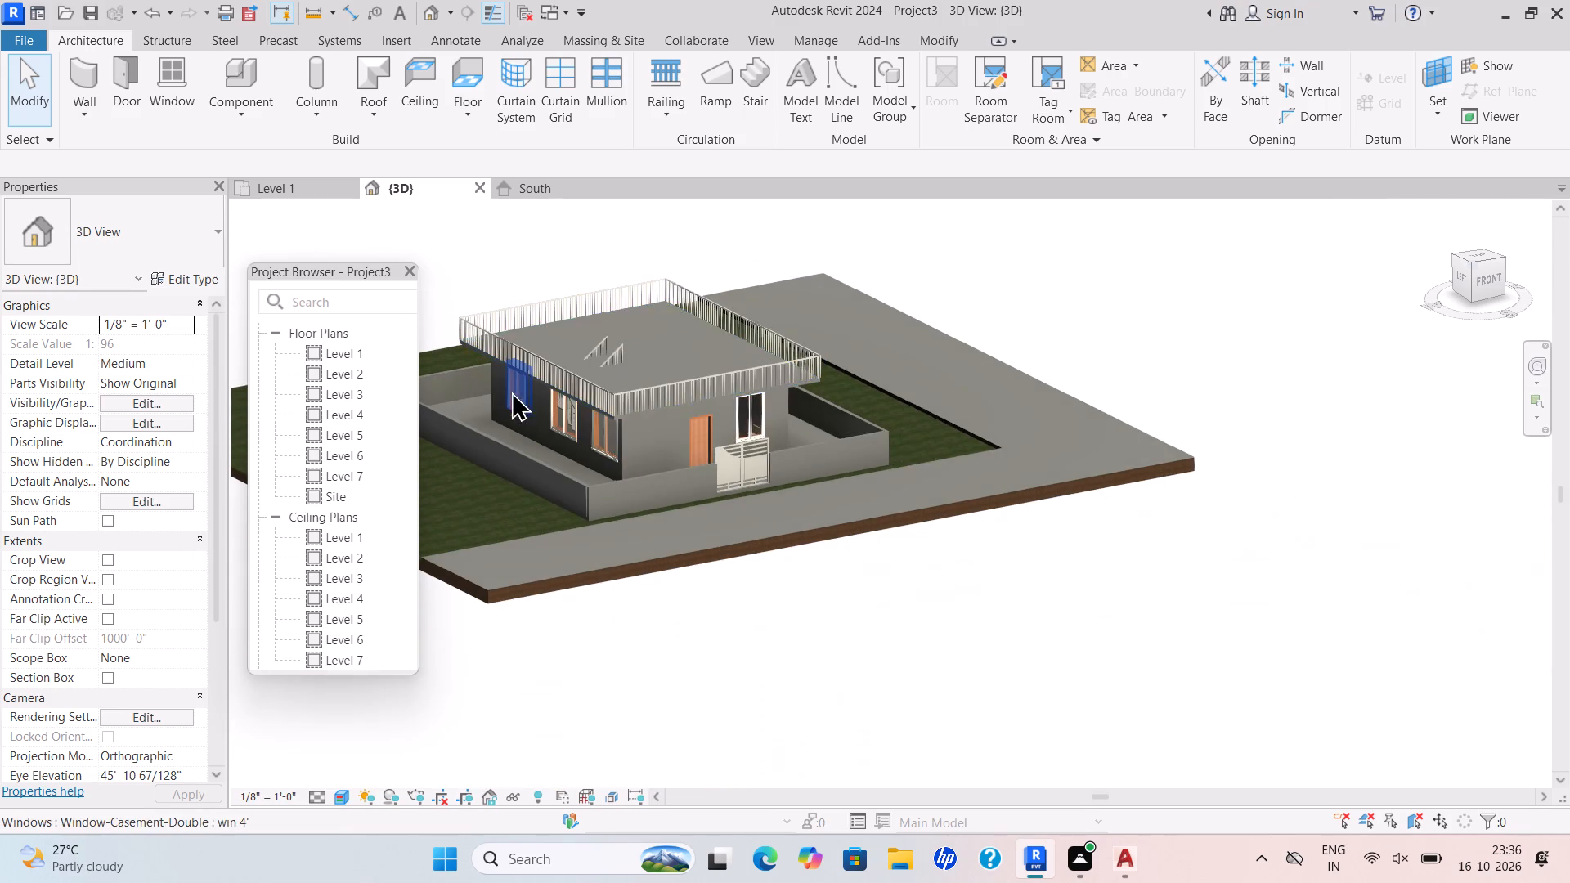
{"action": "scroll", "coordinate": [514, 403], "scroll_direction": "down", "scroll_amount": 2}
{"action": "scroll", "coordinate": [550, 472], "scroll_direction": "up", "scroll_amount": 3}
{"action": "scroll", "coordinate": [642, 450], "scroll_direction": "up", "scroll_amount": 5, "text": "shift"}
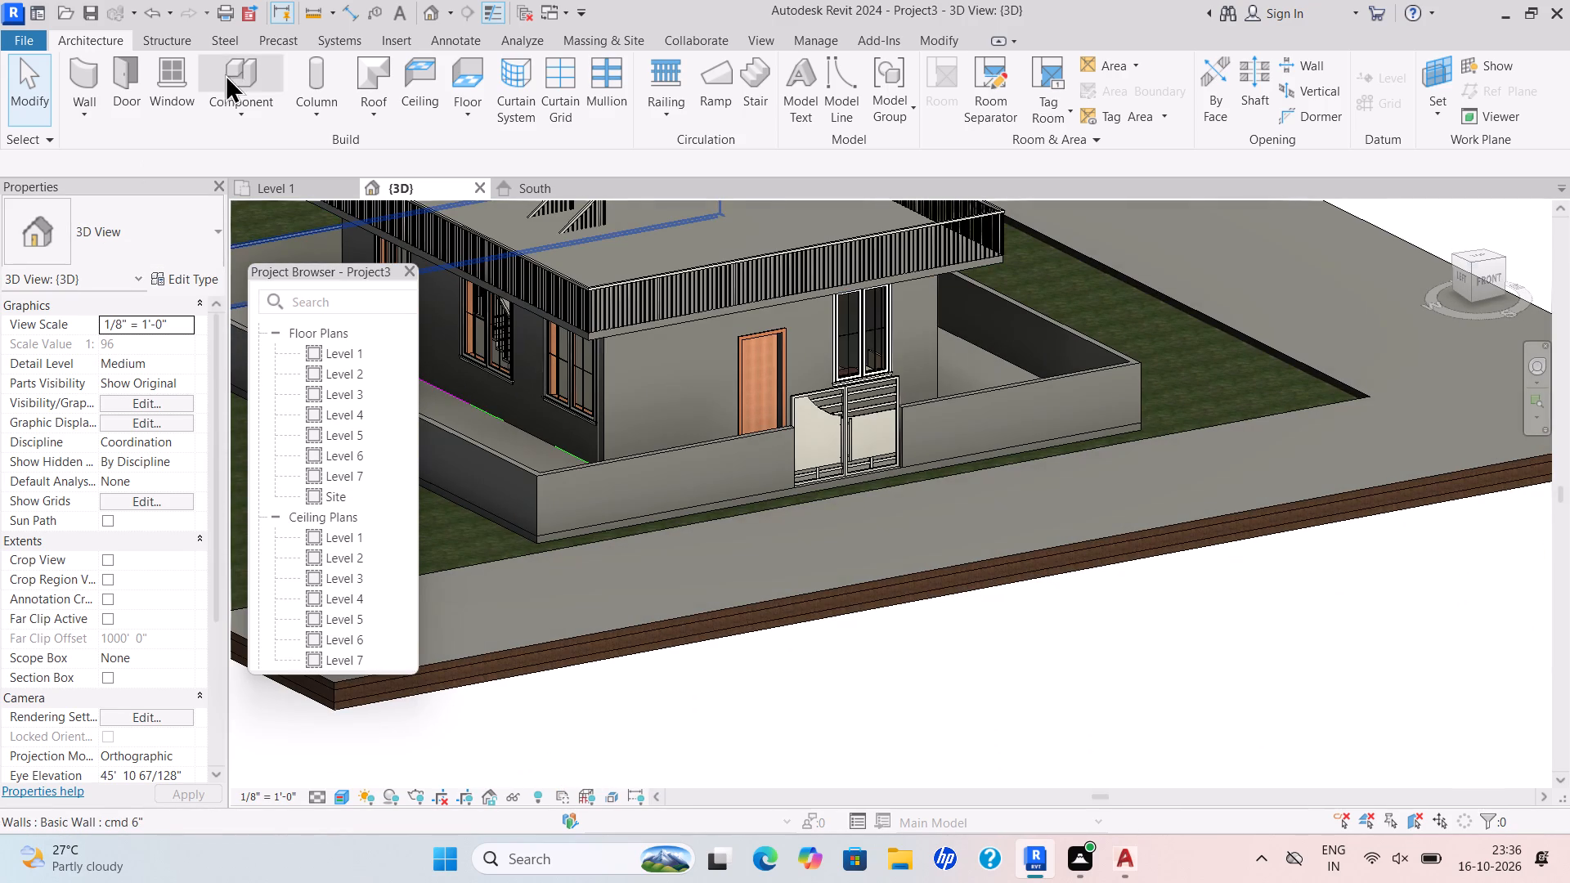
Start the Paint command, choose the Door - Frame material and apply it to the house's front exterior wall.
{"action": "left_click_drag", "start_coordinate": [931, 36], "coordinate": [927, 48]}
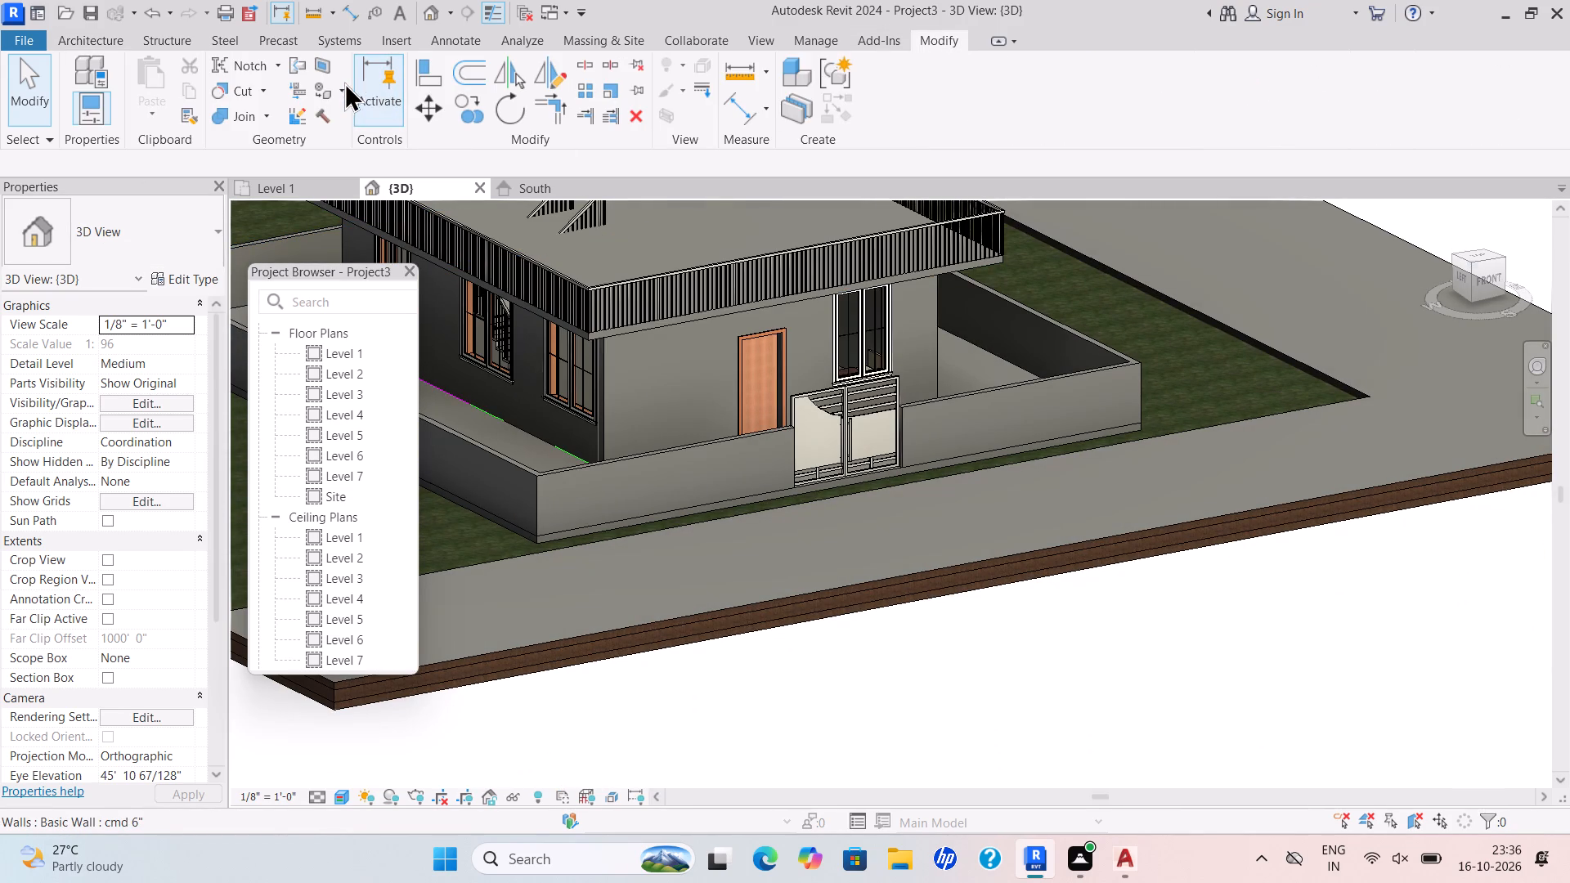
{"action": "left_click", "coordinate": [343, 81]}
{"action": "left_click", "coordinate": [362, 108]}
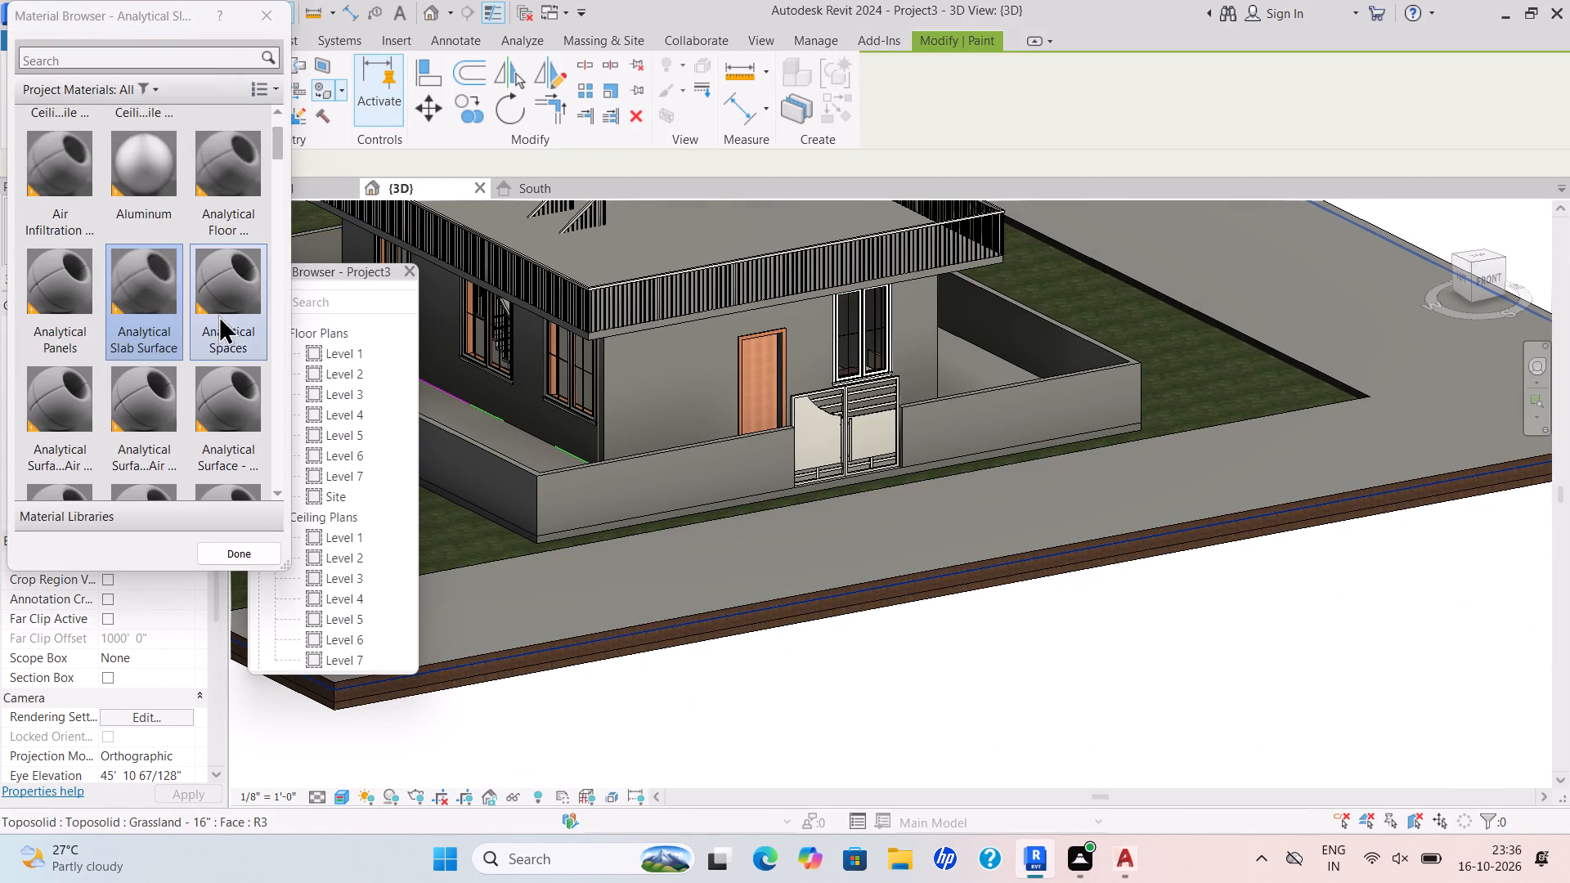
{"action": "scroll", "coordinate": [211, 343], "scroll_direction": "down", "scroll_amount": 6}
{"action": "scroll", "coordinate": [202, 333], "scroll_direction": "up", "scroll_amount": 1}
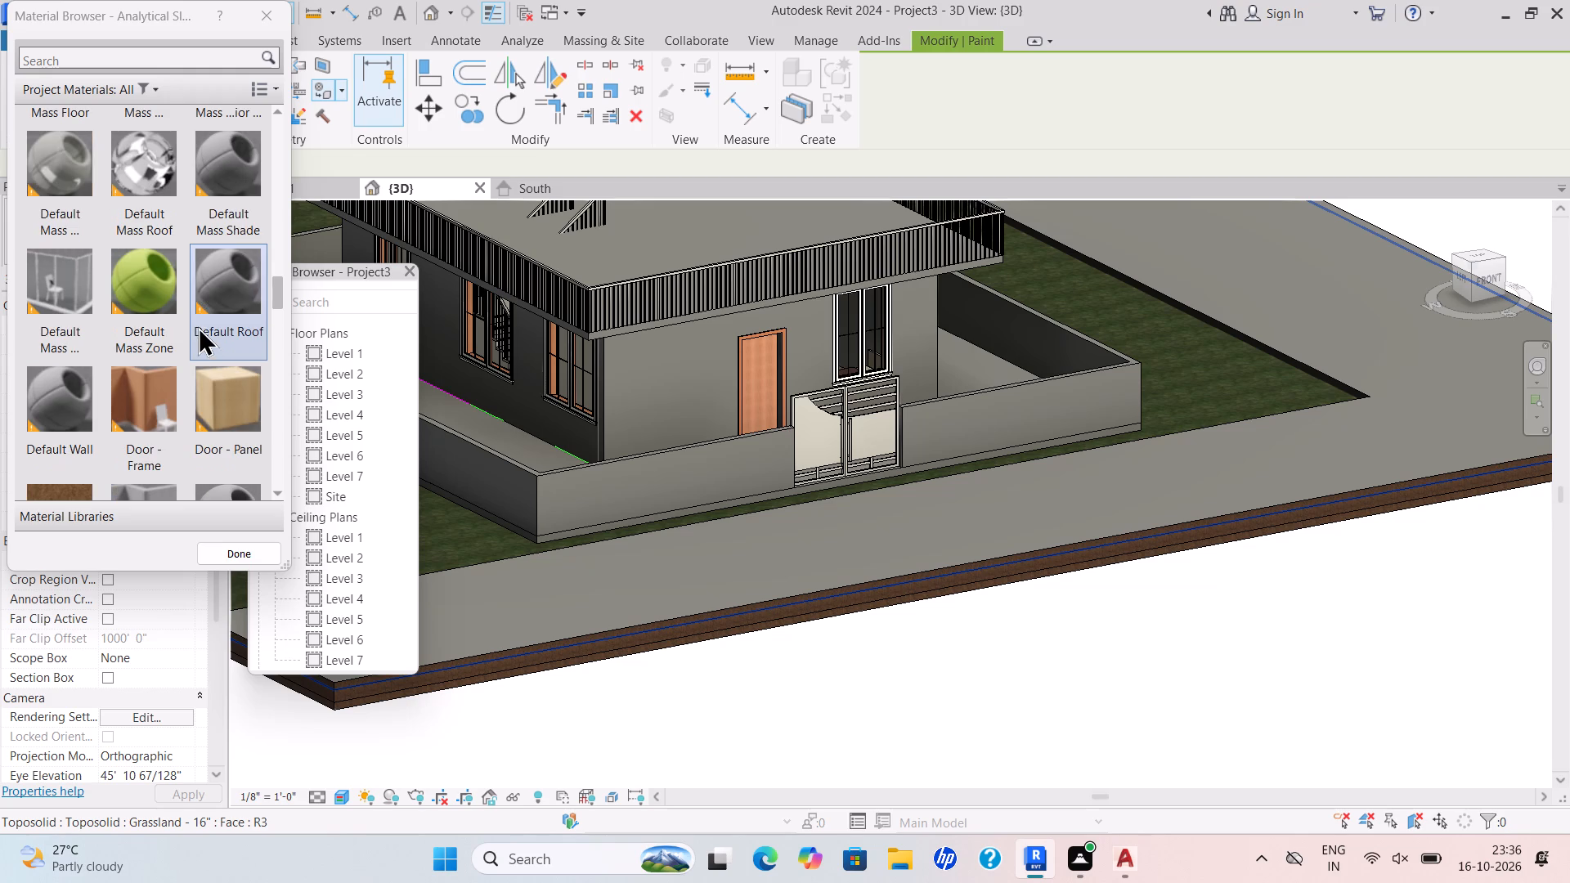
{"action": "left_click", "coordinate": [154, 400]}
{"action": "left_click", "coordinate": [664, 393]}
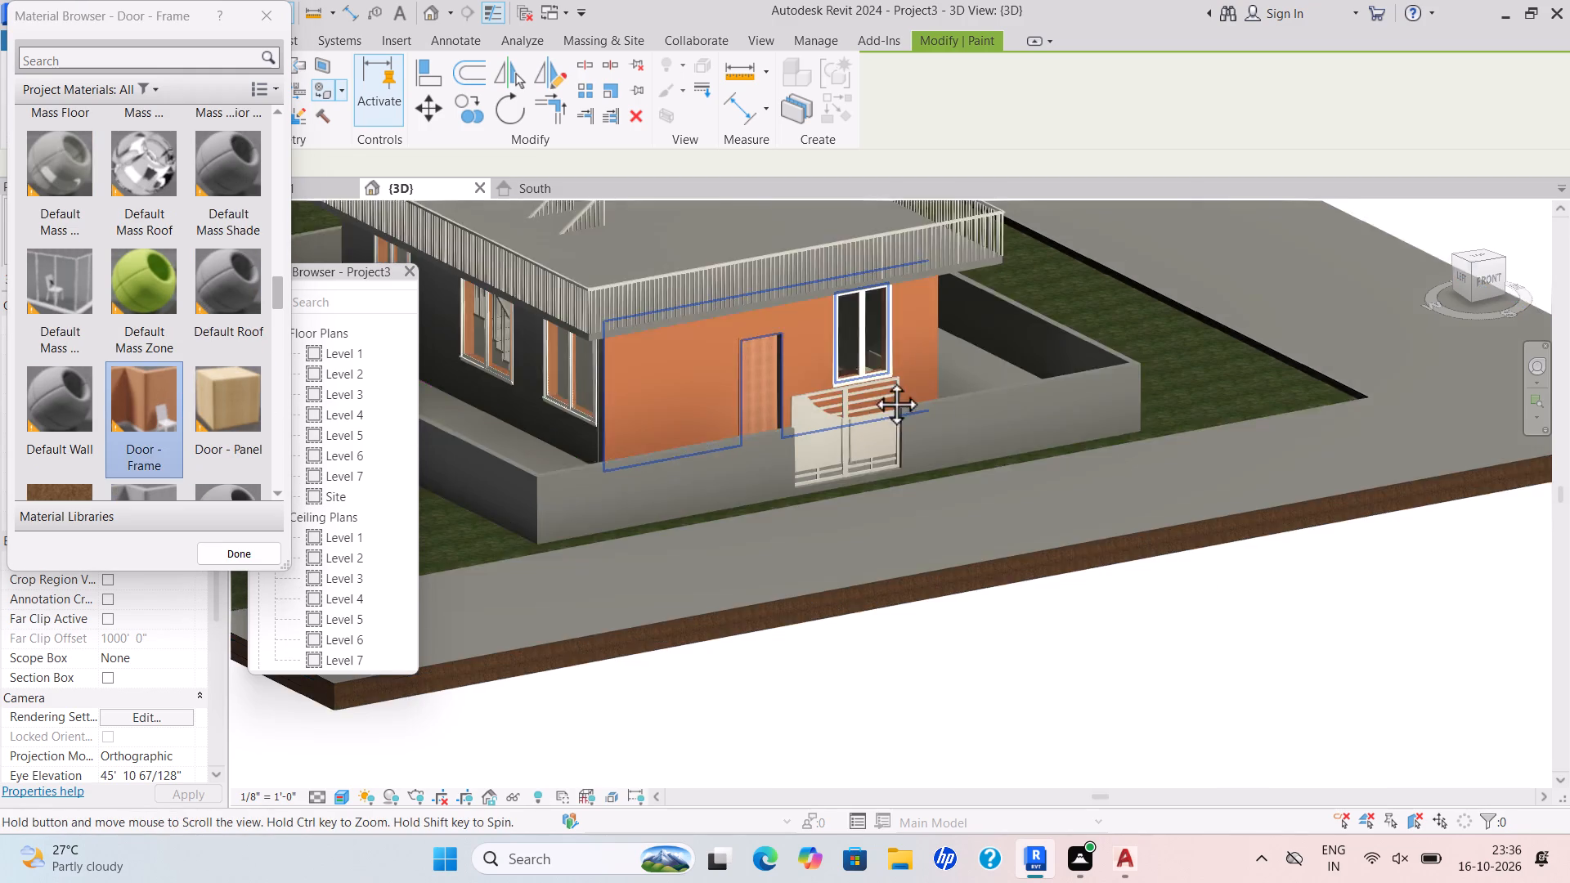
Paint the house's right, rear and left exterior walls with the Door - Frame material.
{"action": "middle_click_drag", "start_coordinate": [823, 428], "coordinate": [669, 475], "text": "shift"}
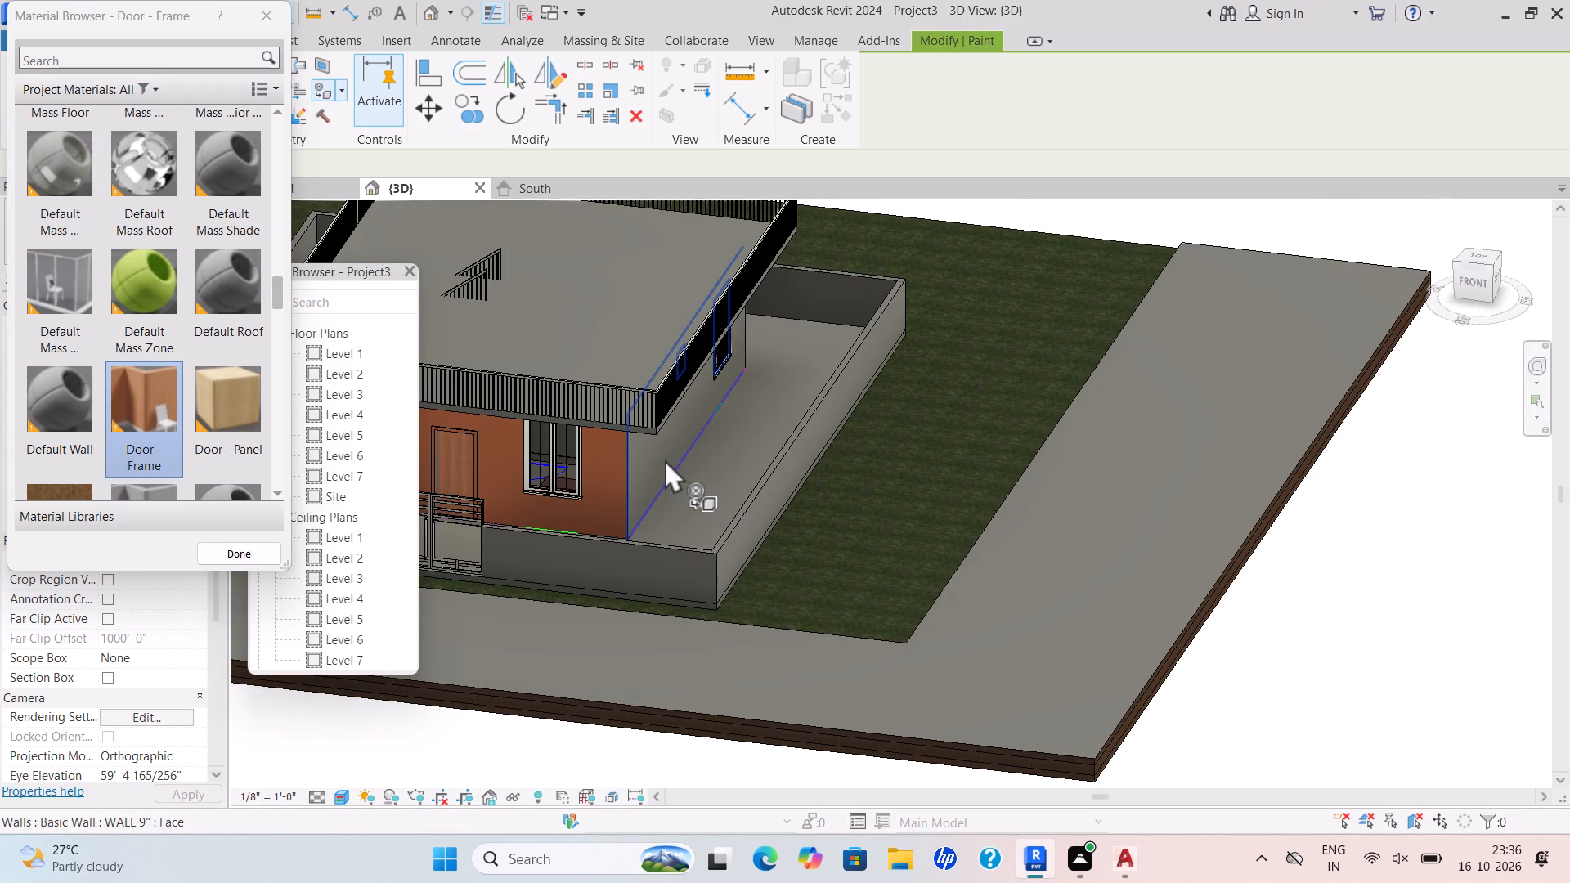
{"action": "left_click", "coordinate": [665, 459]}
{"action": "middle_click_drag", "start_coordinate": [714, 465], "coordinate": [454, 489], "text": "shift"}
{"action": "middle_click_drag", "start_coordinate": [753, 384], "coordinate": [586, 419], "text": "shift"}
{"action": "scroll", "coordinate": [600, 399], "scroll_direction": "up", "scroll_amount": 4}
{"action": "left_click", "coordinate": [592, 411]}
{"action": "scroll", "coordinate": [721, 406], "scroll_direction": "down", "scroll_amount": 1, "text": "shift"}
{"action": "middle_click_drag", "start_coordinate": [721, 406], "coordinate": [435, 500], "text": "shift"}
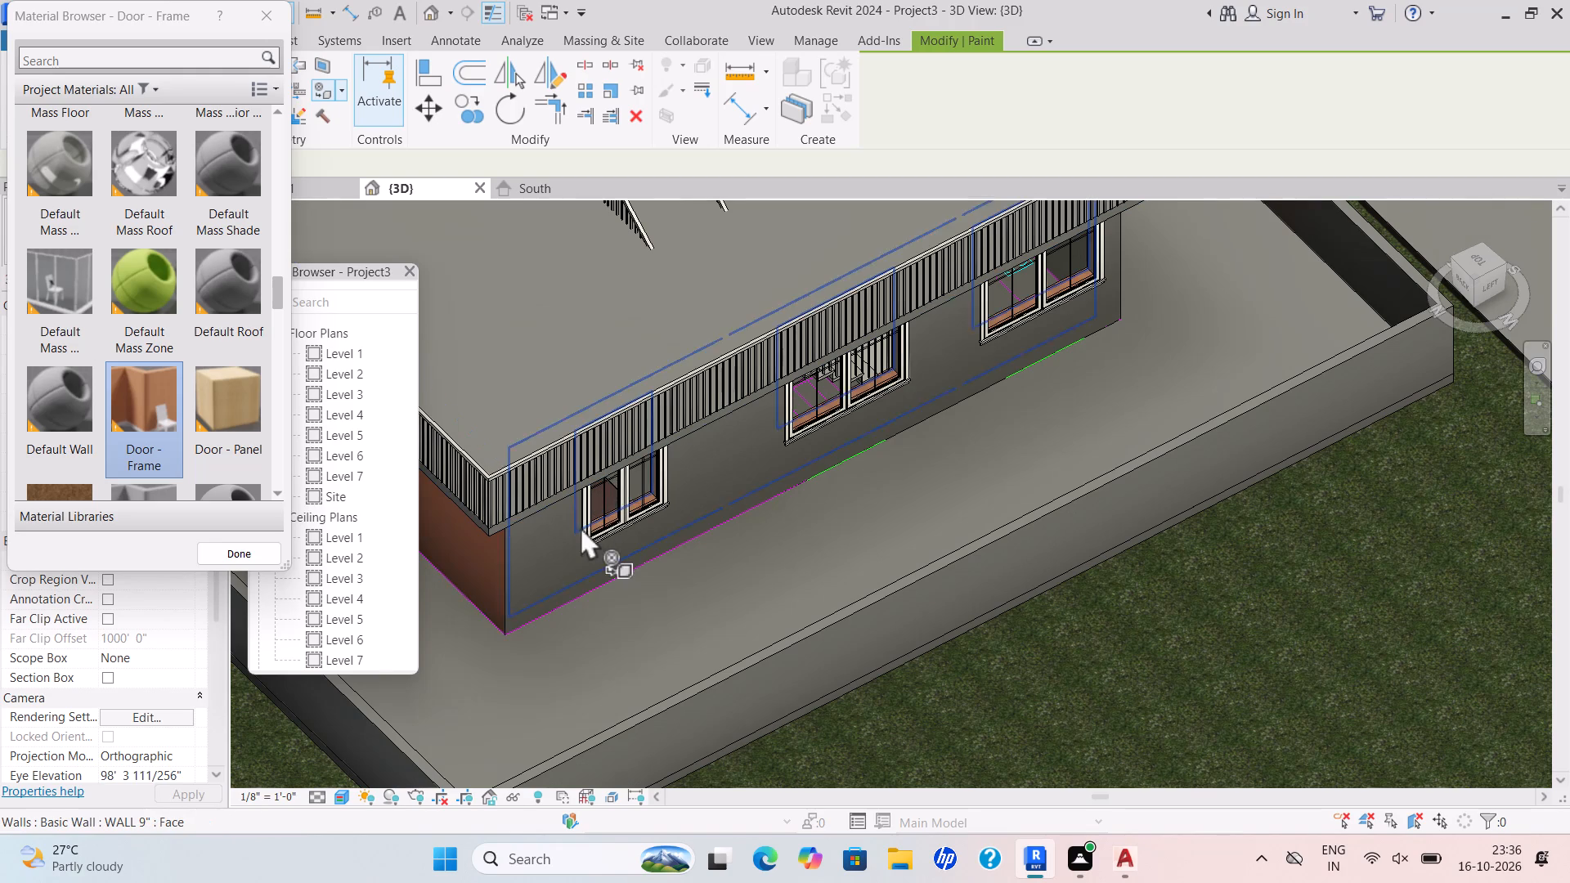
{"action": "left_click", "coordinate": [568, 550]}
Paint the ground floor slab around the house and the flat roof surface with the Wood - Stained material.
{"action": "scroll", "coordinate": [818, 513], "scroll_direction": "down", "scroll_amount": 2, "text": "shift"}
{"action": "middle_click_drag", "start_coordinate": [818, 513], "coordinate": [598, 519], "text": "shift"}
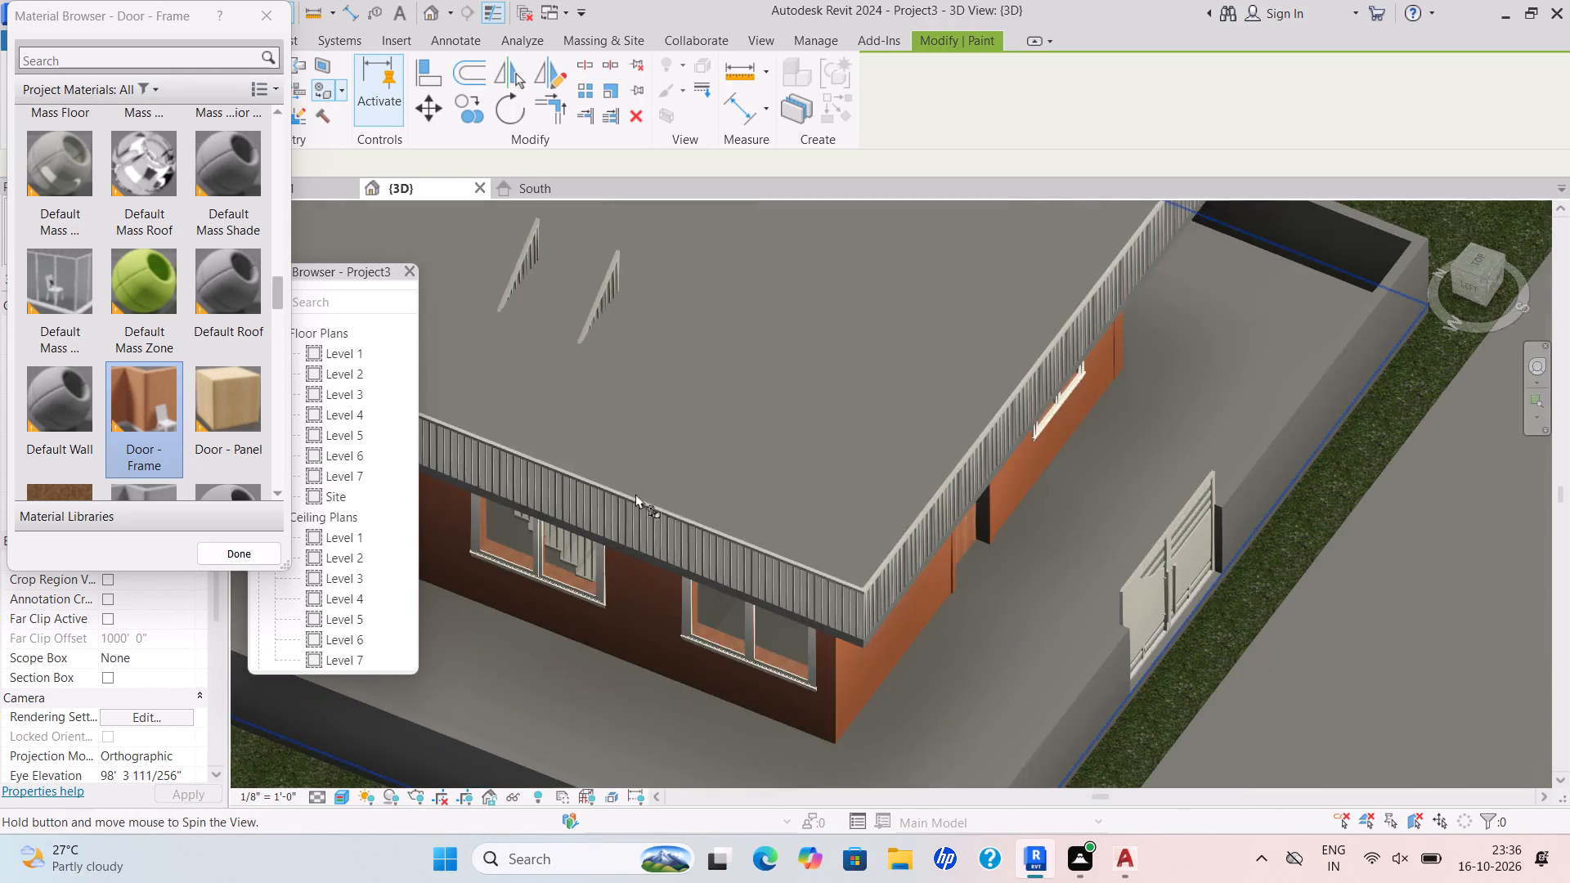
{"action": "scroll", "coordinate": [204, 330], "scroll_direction": "down", "scroll_amount": 7}
{"action": "scroll", "coordinate": [153, 418], "scroll_direction": "down", "scroll_amount": 2}
{"action": "left_click_drag", "start_coordinate": [74, 439], "coordinate": [85, 441]}
{"action": "scroll", "coordinate": [913, 442], "scroll_direction": "down", "scroll_amount": 2}
{"action": "middle_click_drag", "start_coordinate": [915, 442], "coordinate": [945, 307]}
{"action": "left_click", "coordinate": [959, 504]}
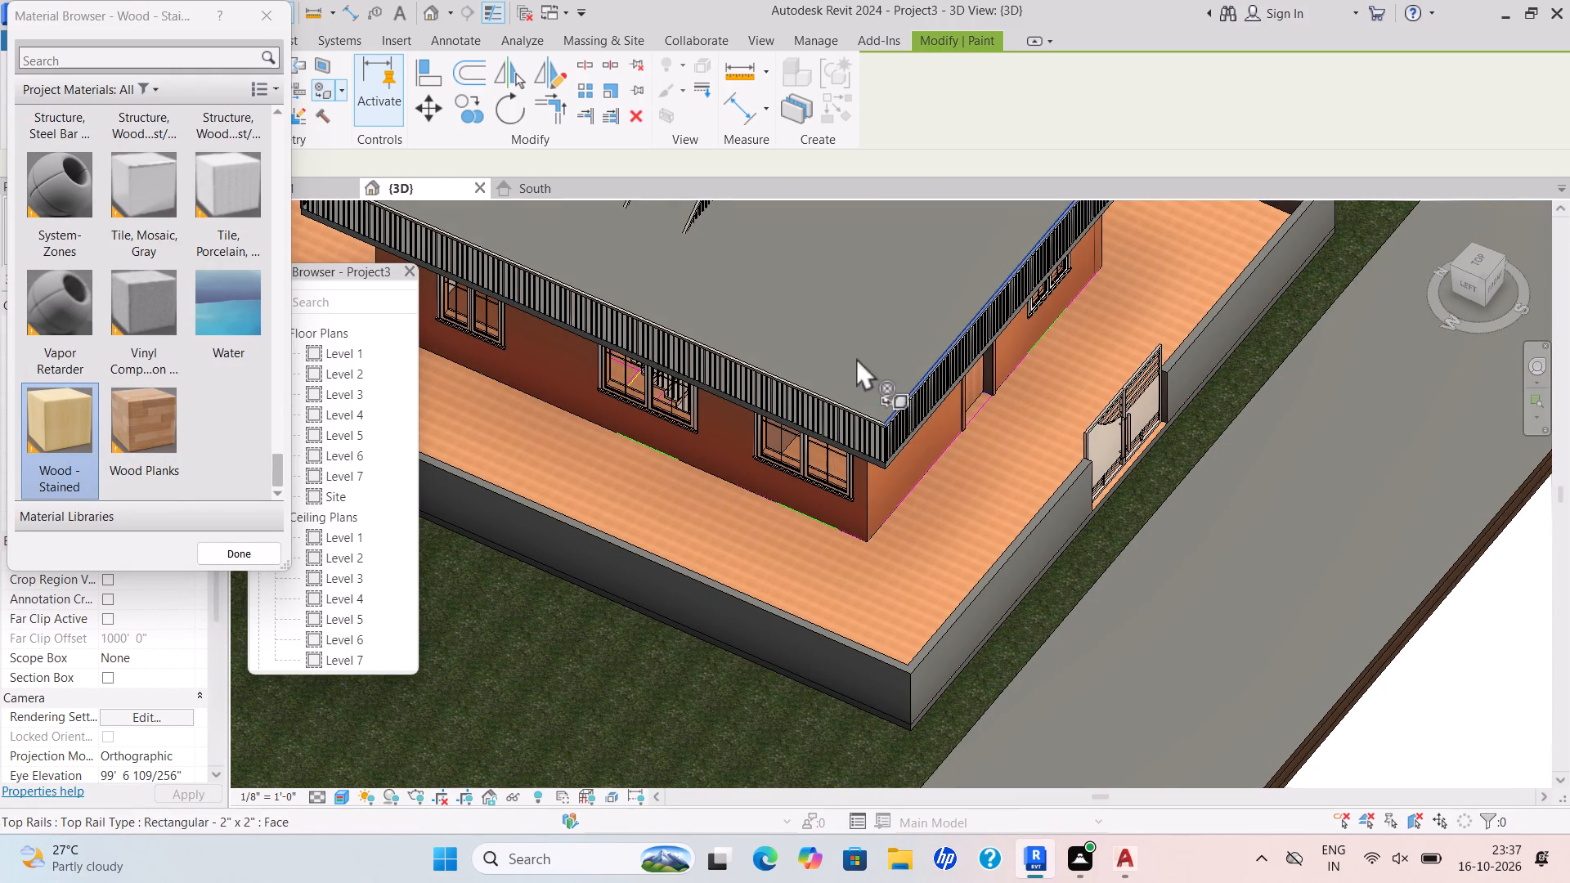
{"action": "left_click", "coordinate": [835, 347]}
Paint the outer faces of the left boundary wall and both front segments beside the gate with Clad - White.
{"action": "scroll", "coordinate": [249, 333], "scroll_direction": "up", "scroll_amount": 19}
{"action": "scroll", "coordinate": [220, 334], "scroll_direction": "down", "scroll_amount": 3}
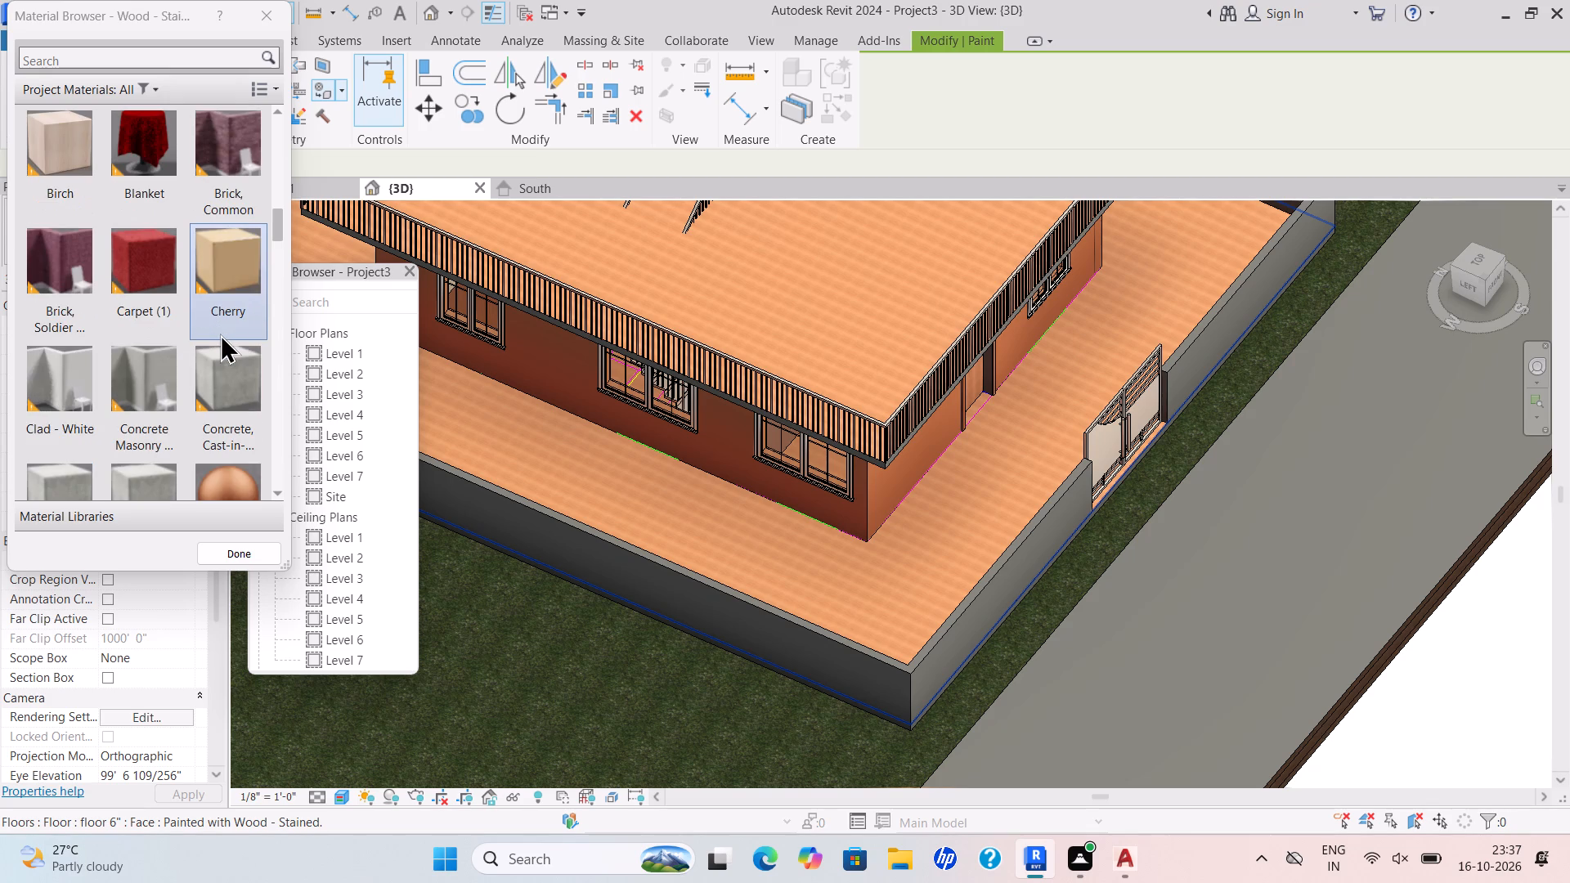
{"action": "left_click_drag", "start_coordinate": [46, 410], "coordinate": [53, 410]}
{"action": "left_click", "coordinate": [756, 614]}
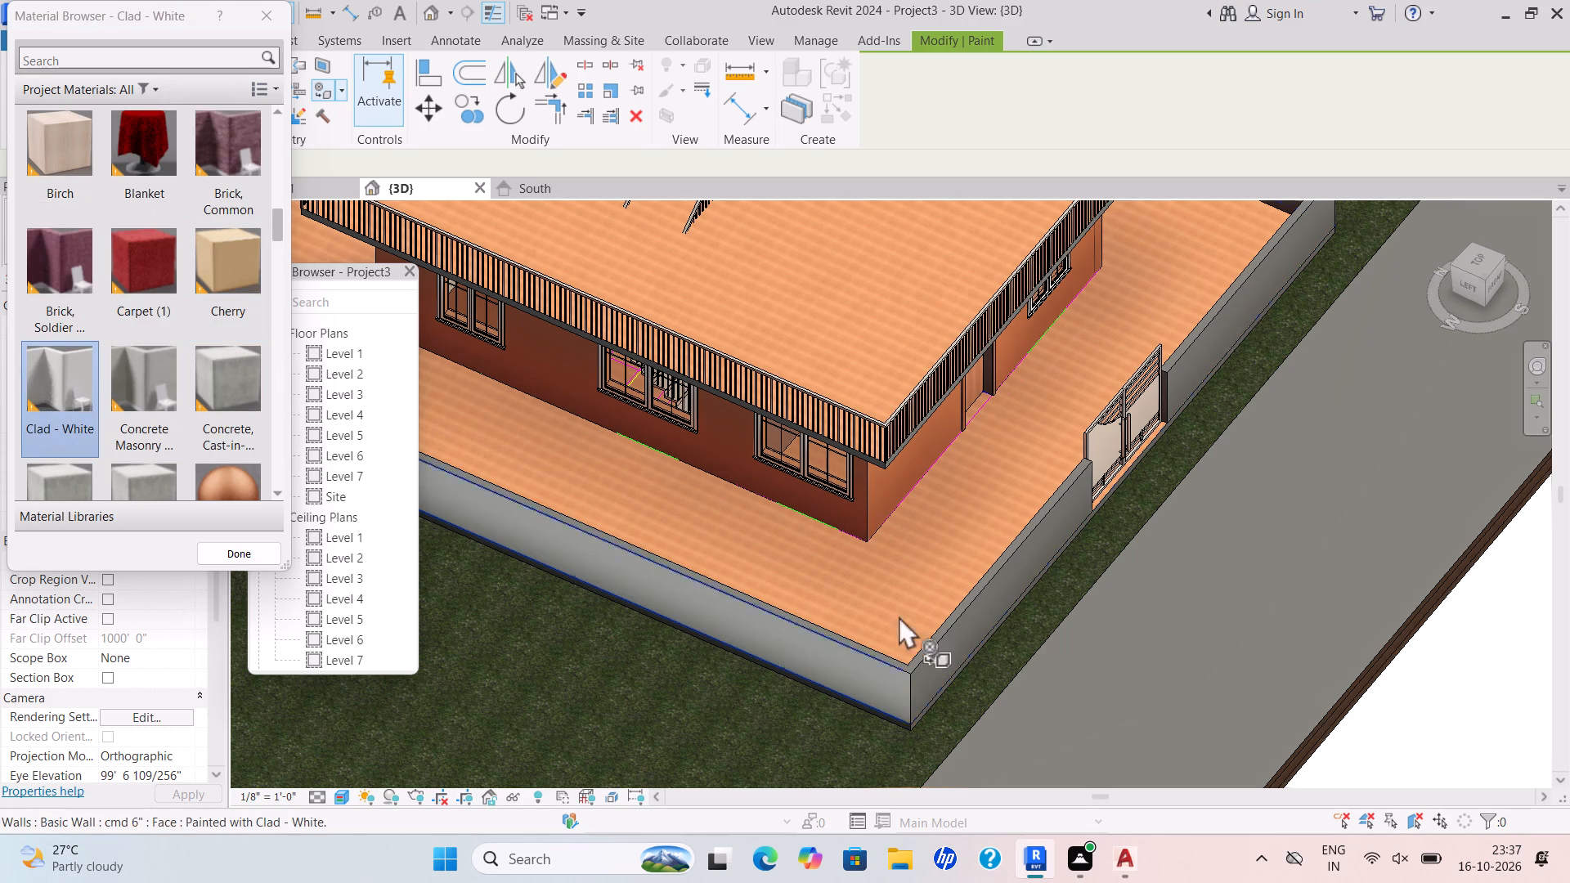
{"action": "left_click", "coordinate": [987, 627]}
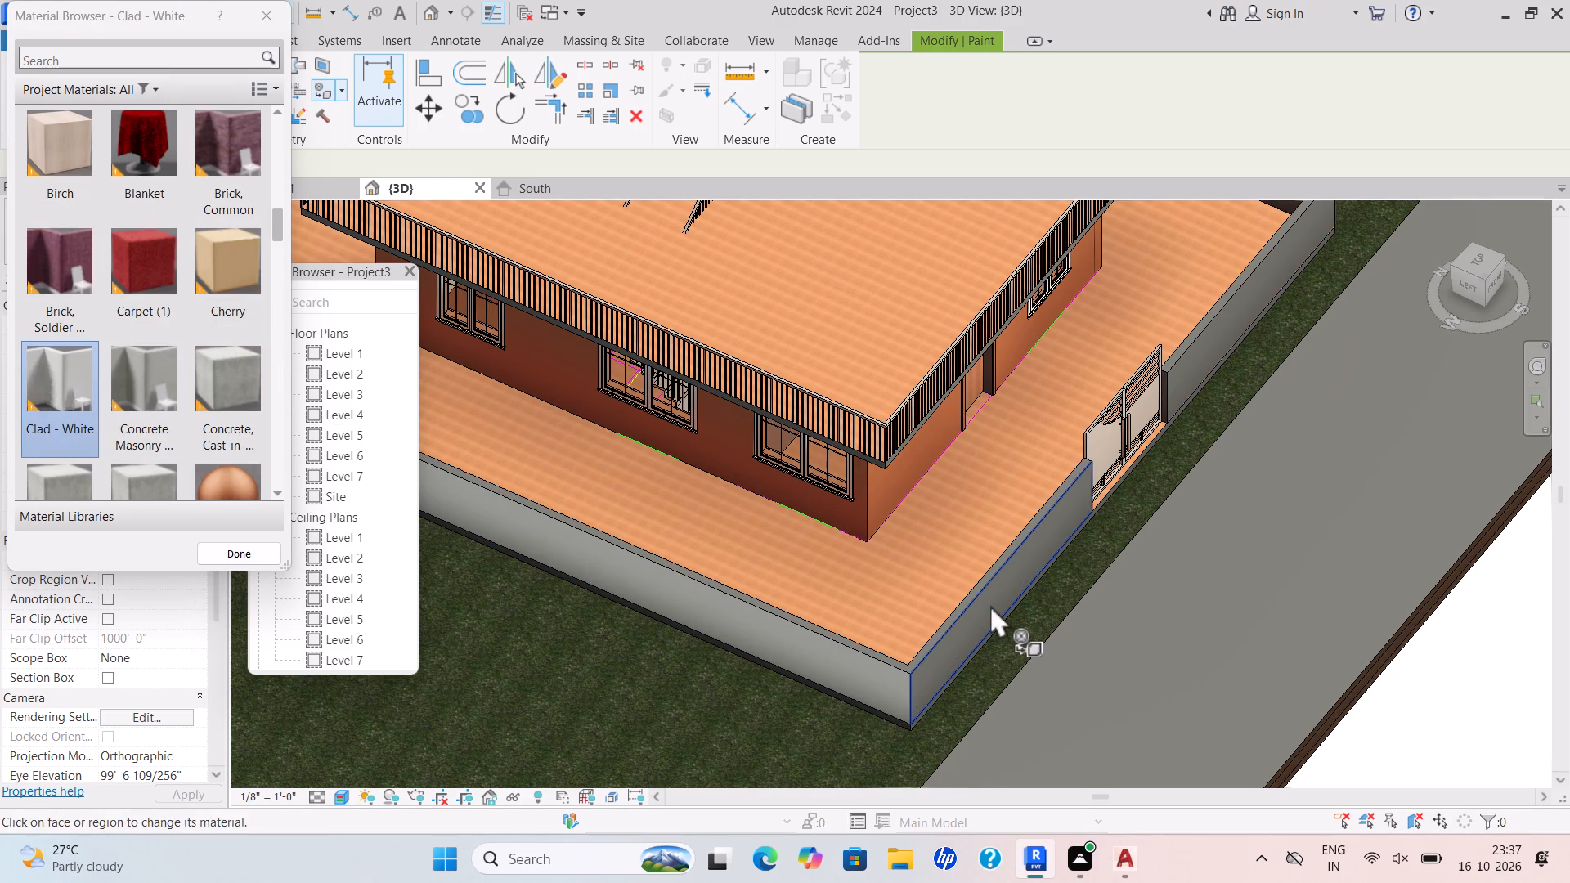
{"action": "left_click", "coordinate": [990, 605]}
{"action": "left_click", "coordinate": [1239, 291]}
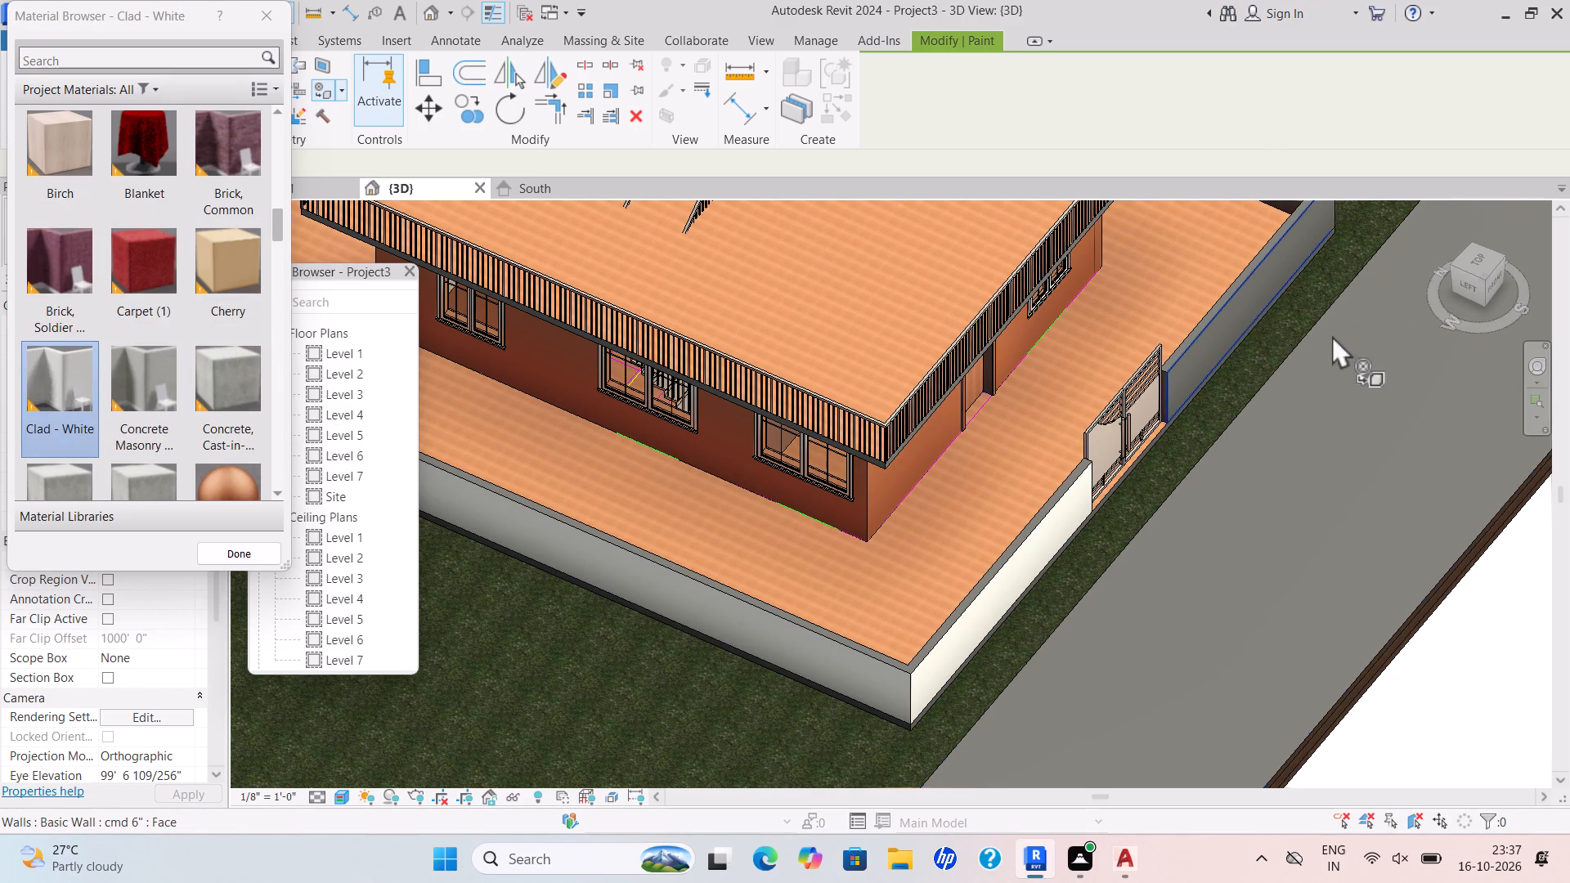
Paint the outer faces of the right and rear boundary walls with Clad - White.
{"action": "scroll", "coordinate": [1342, 343], "scroll_direction": "down", "scroll_amount": 1, "text": "shift"}
{"action": "middle_click_drag", "start_coordinate": [1342, 345], "coordinate": [915, 459], "text": "shift"}
{"action": "scroll", "coordinate": [919, 459], "scroll_direction": "down", "scroll_amount": 3}
{"action": "middle_click_drag", "start_coordinate": [923, 459], "coordinate": [1213, 335]}
{"action": "scroll", "coordinate": [1214, 335], "scroll_direction": "up", "scroll_amount": 1}
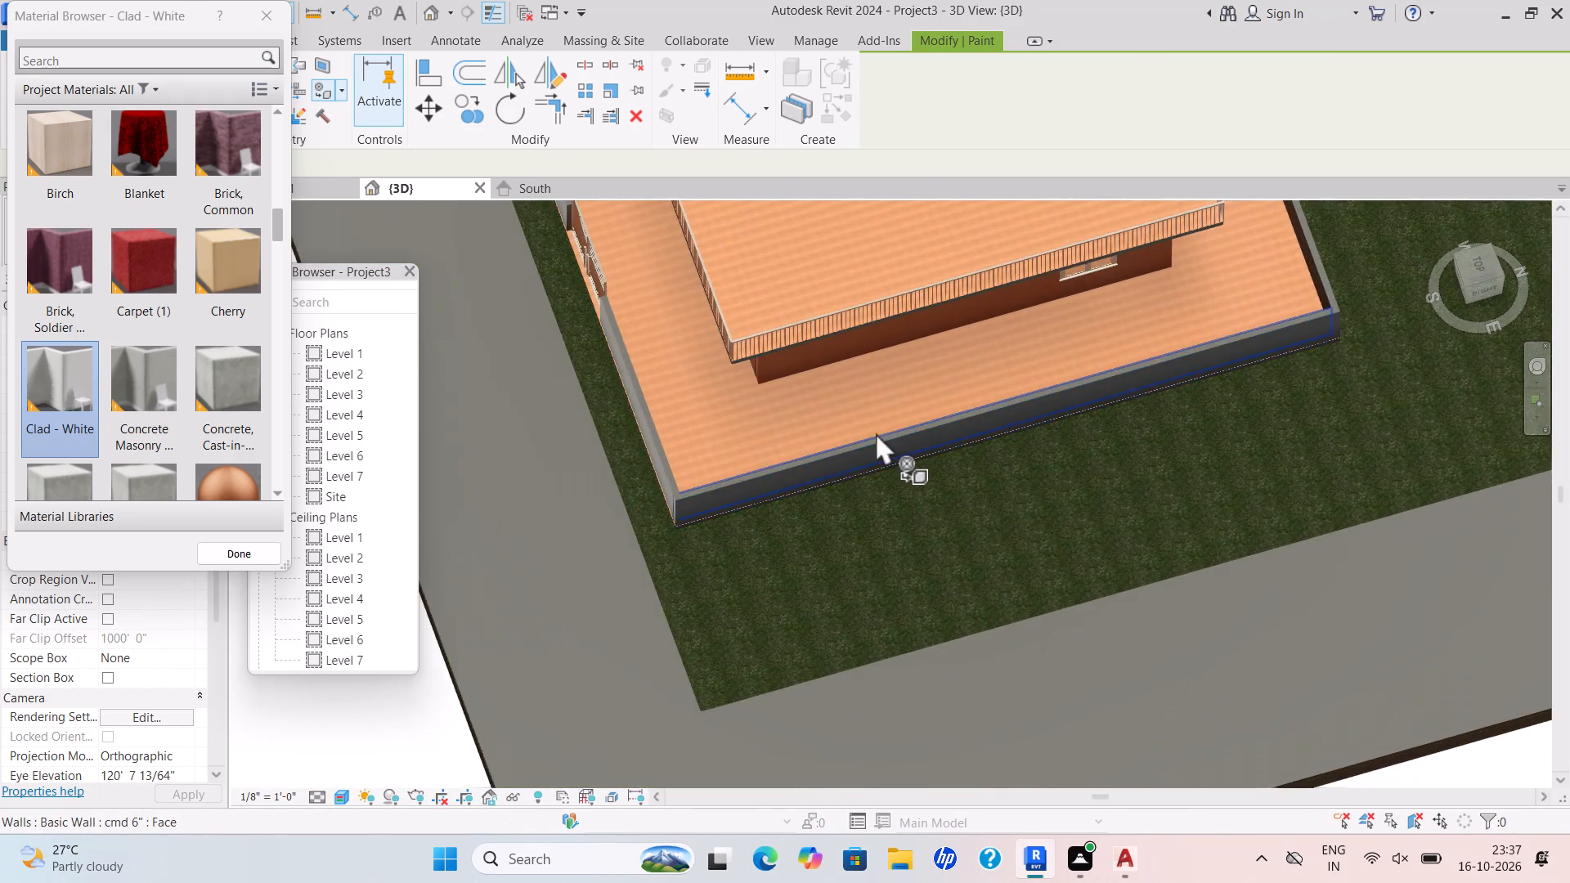
{"action": "scroll", "coordinate": [870, 433], "scroll_direction": "up", "scroll_amount": 3}
{"action": "left_click", "coordinate": [828, 467]}
{"action": "middle_click_drag", "start_coordinate": [1148, 414], "coordinate": [1041, 390]}
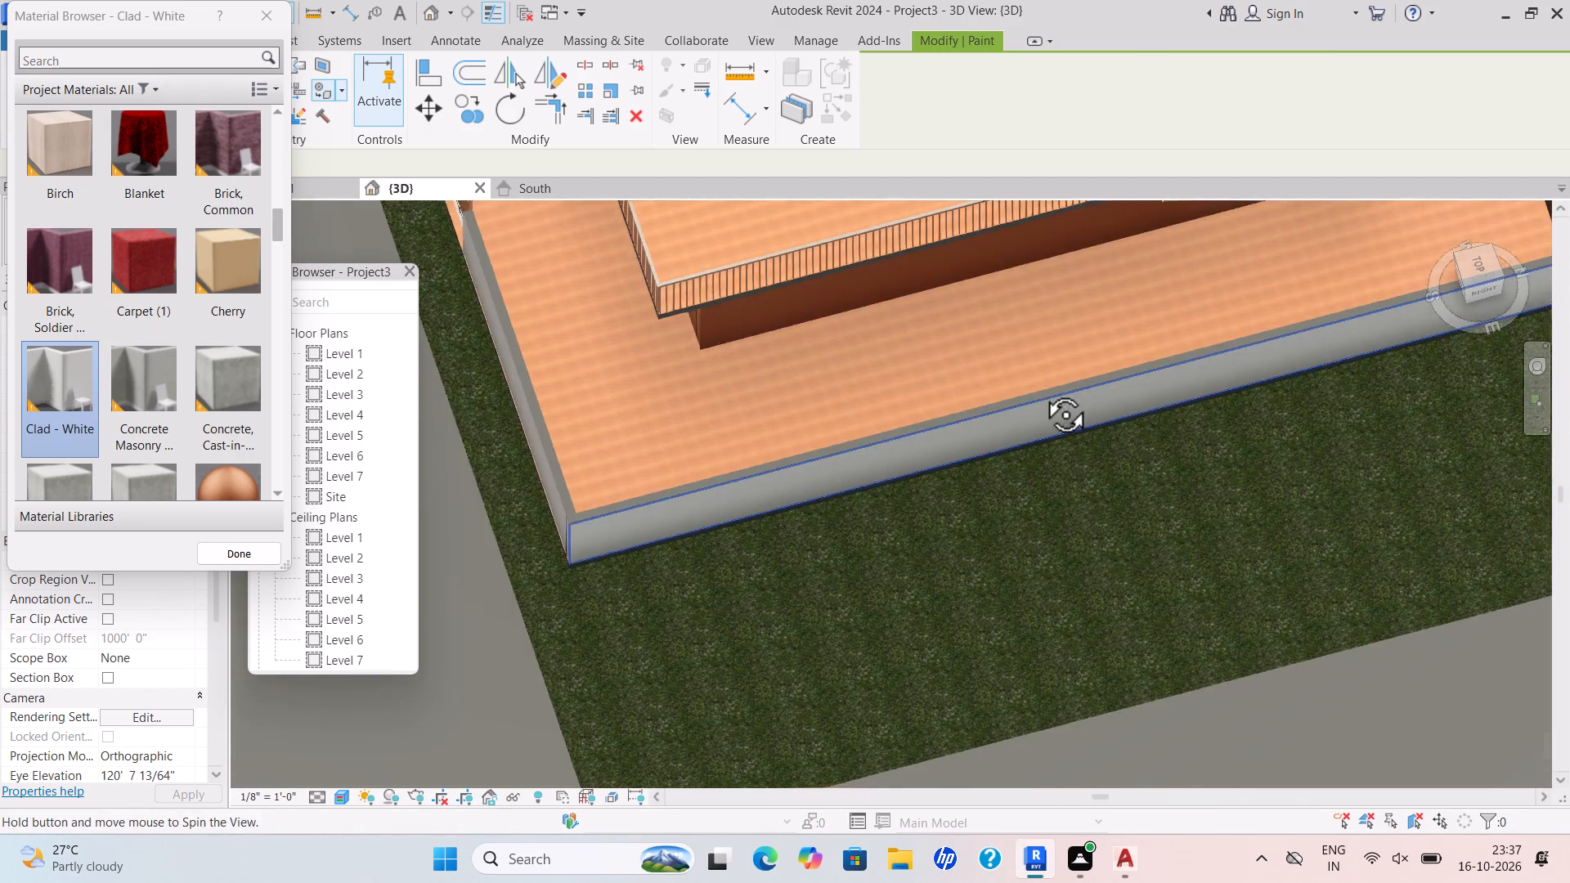
{"action": "middle_click_drag", "start_coordinate": [1041, 390], "coordinate": [892, 355]}
{"action": "scroll", "coordinate": [956, 361], "scroll_direction": "down", "scroll_amount": 2, "text": "shift"}
{"action": "scroll", "coordinate": [1090, 397], "scroll_direction": "up", "scroll_amount": 3}
{"action": "left_click", "coordinate": [969, 390]}
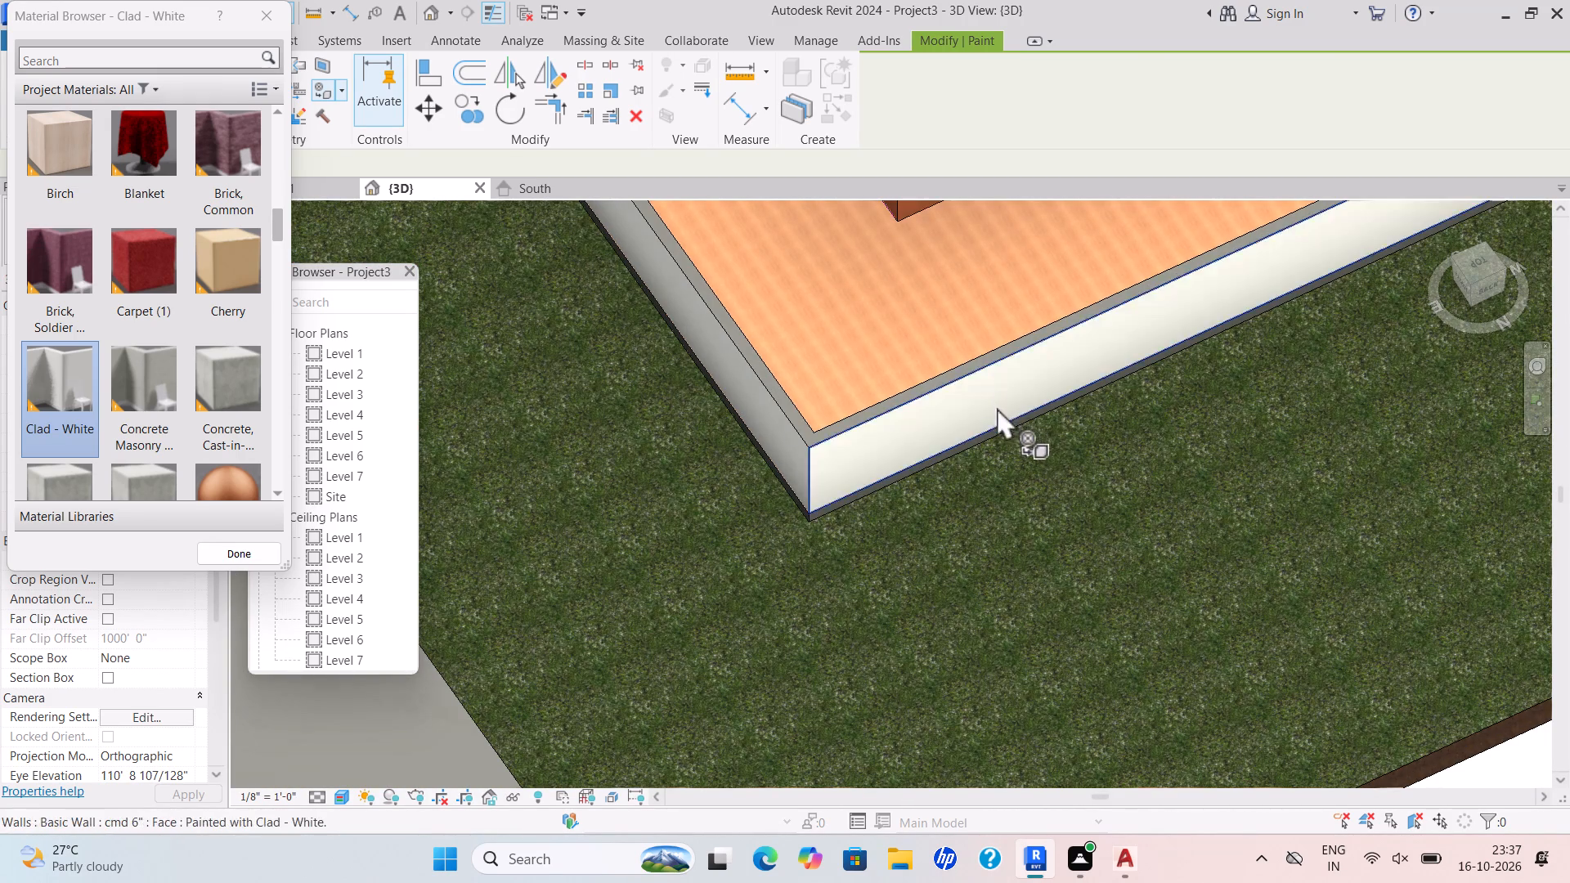
Paint the inner faces of the rear and right boundary walls with Clad - White.
{"action": "middle_click_drag", "start_coordinate": [1003, 415], "coordinate": [1312, 534]}
{"action": "scroll", "coordinate": [1159, 507], "scroll_direction": "down", "scroll_amount": 2, "text": "shift"}
{"action": "middle_click_drag", "start_coordinate": [1273, 500], "coordinate": [903, 786]}
{"action": "scroll", "coordinate": [913, 783], "scroll_direction": "down", "scroll_amount": 1}
{"action": "middle_click_drag", "start_coordinate": [1003, 623], "coordinate": [995, 611]}
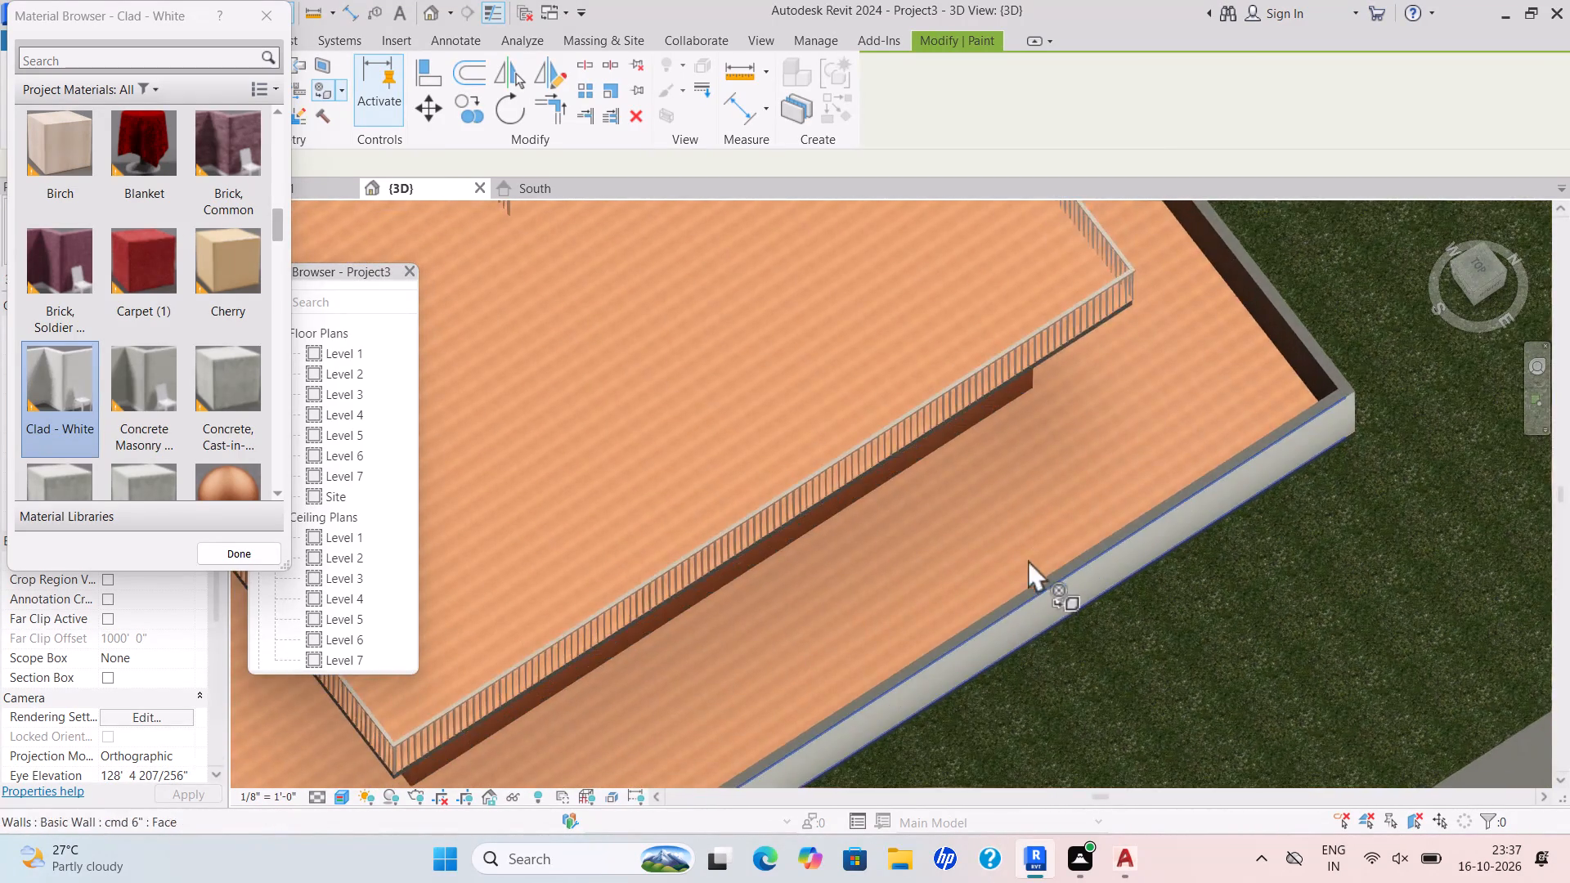
{"action": "middle_click_drag", "start_coordinate": [1038, 545], "coordinate": [1028, 595]}
{"action": "left_click", "coordinate": [1245, 336]}
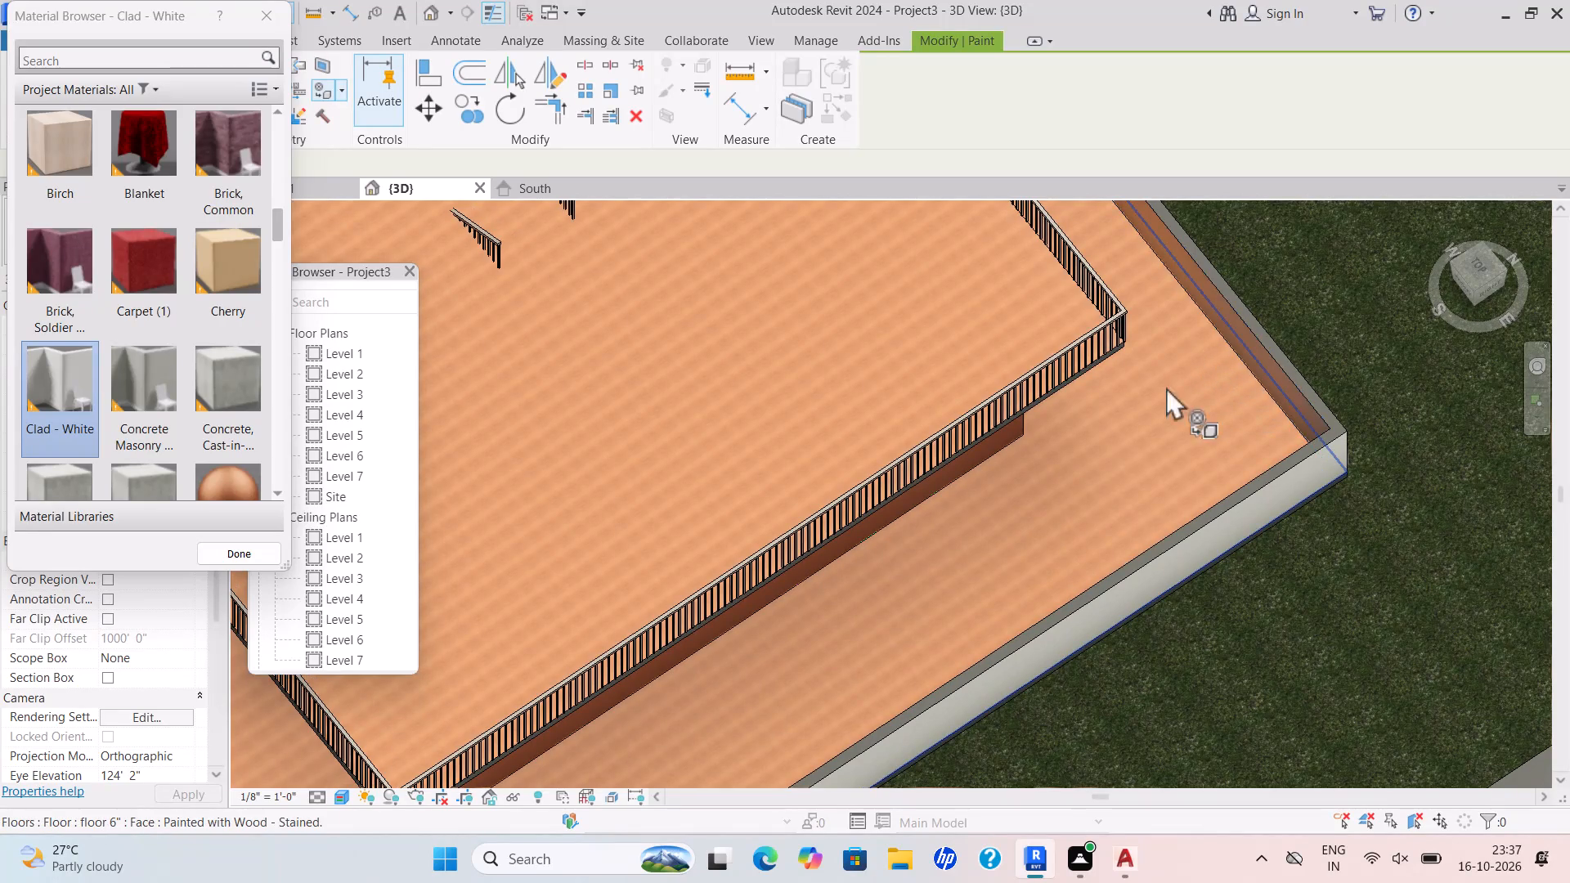
{"action": "scroll", "coordinate": [1124, 461], "scroll_direction": "down", "scroll_amount": 1}
{"action": "middle_click_drag", "start_coordinate": [1131, 475], "coordinate": [1298, 258], "text": "shift"}
{"action": "middle_click_drag", "start_coordinate": [1134, 547], "coordinate": [1311, 460], "text": "shift"}
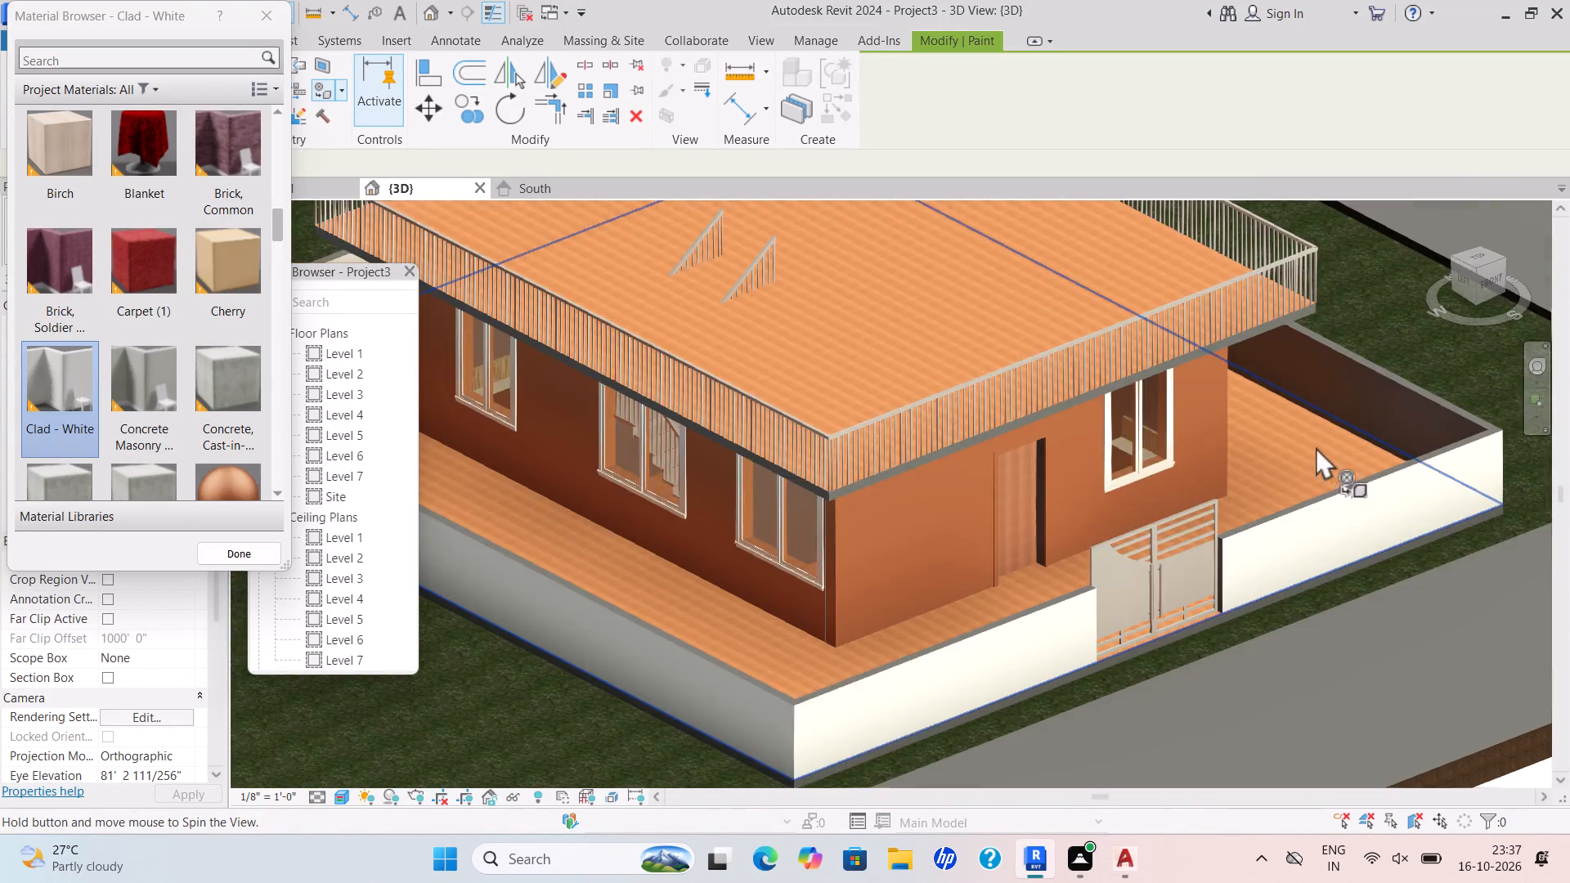
{"action": "left_click", "coordinate": [1312, 345]}
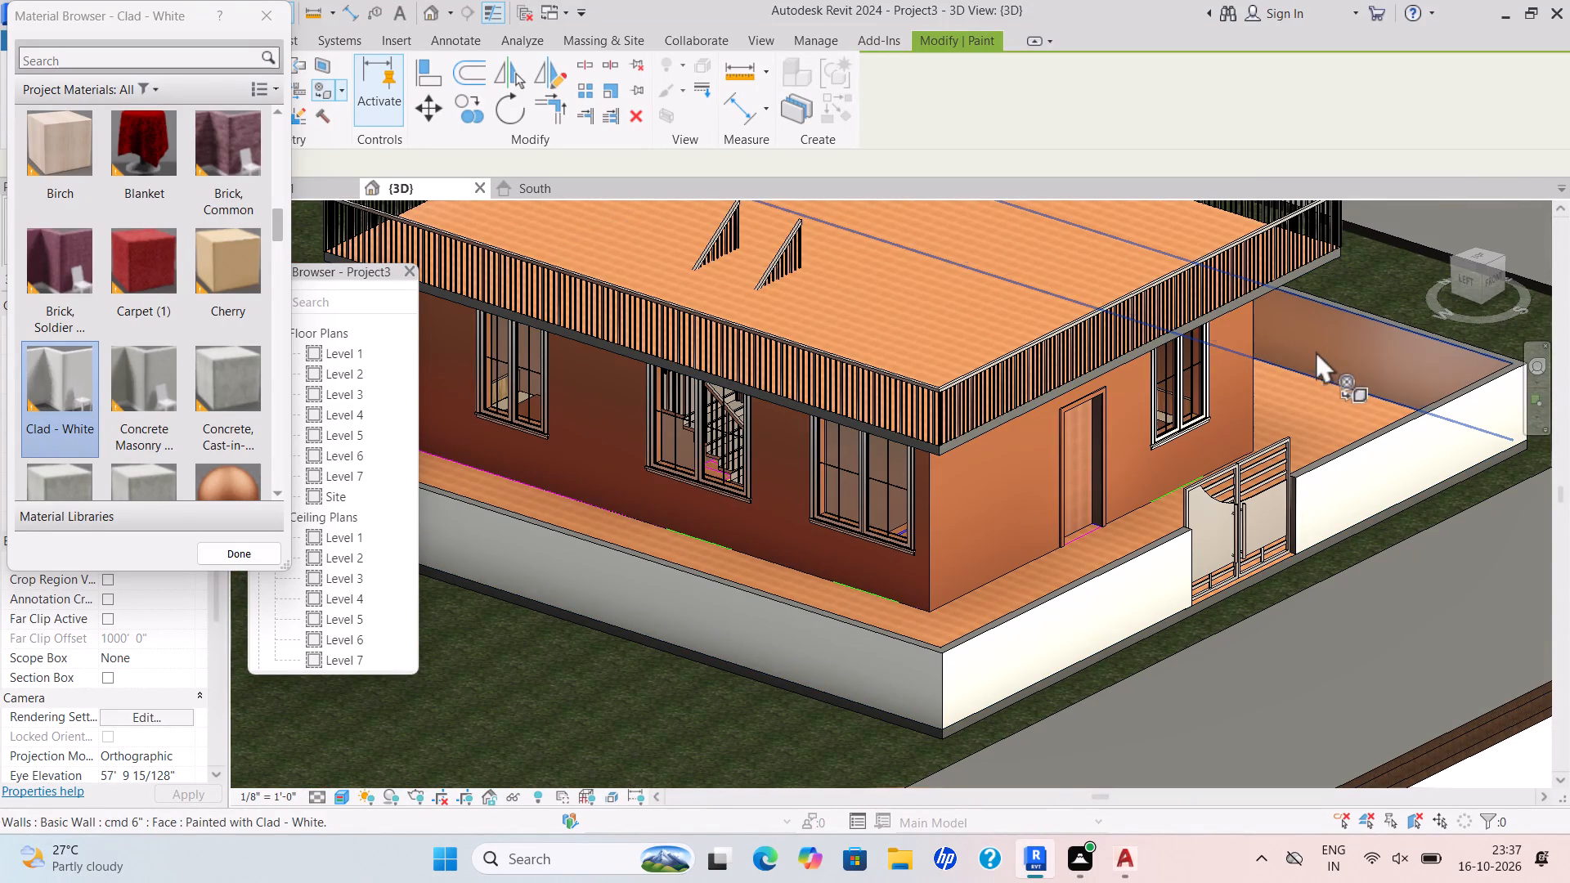
Paint the inner faces of both front boundary wall segments and the left boundary wall with Clad - White.
{"action": "middle_click_drag", "start_coordinate": [1188, 519], "coordinate": [1378, 502], "text": "shift"}
{"action": "scroll", "coordinate": [1235, 522], "scroll_direction": "down", "scroll_amount": 1, "text": "shift"}
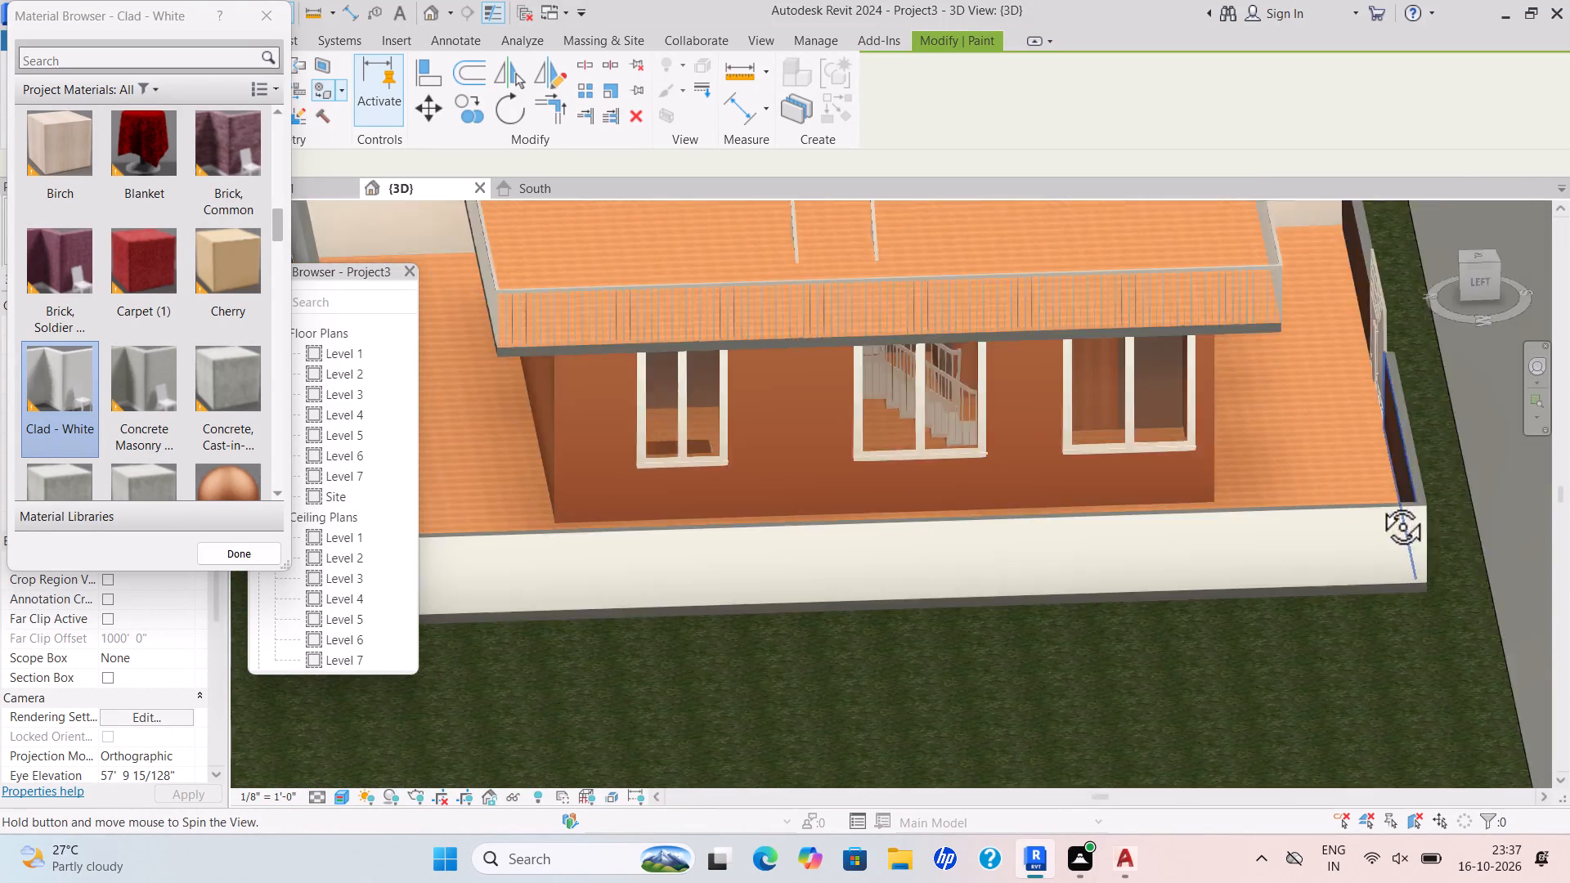
{"action": "middle_click_drag", "start_coordinate": [1378, 502], "coordinate": [1417, 484], "text": "shift"}
{"action": "scroll", "coordinate": [1424, 455], "scroll_direction": "up", "scroll_amount": 1}
{"action": "middle_click_drag", "start_coordinate": [1366, 339], "coordinate": [1272, 400]}
{"action": "scroll", "coordinate": [1330, 285], "scroll_direction": "up", "scroll_amount": 3}
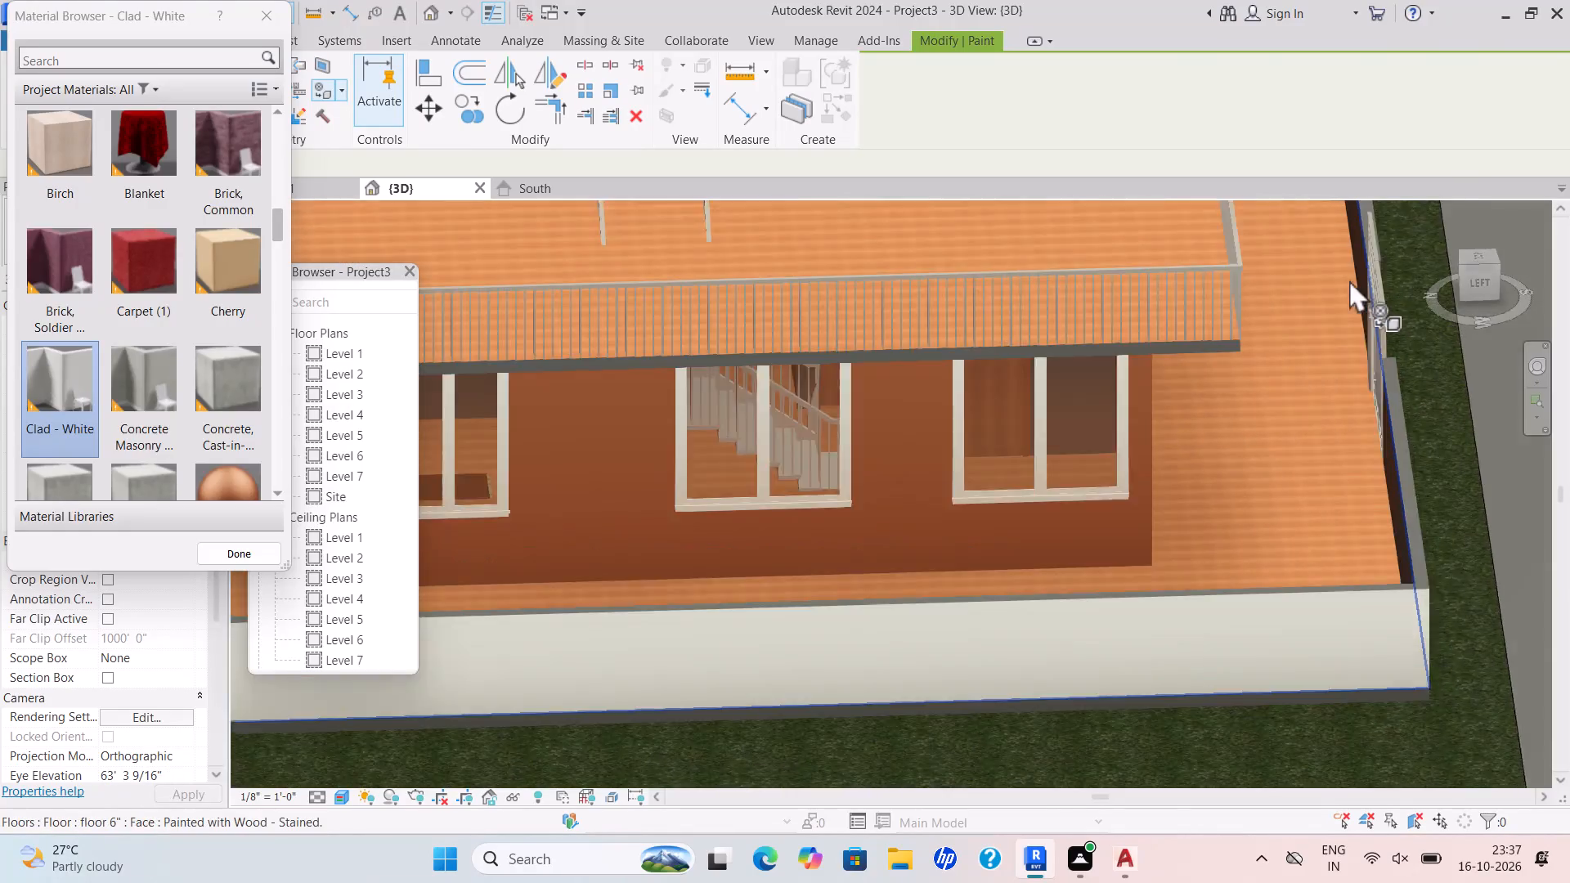
{"action": "scroll", "coordinate": [1349, 280], "scroll_direction": "up", "scroll_amount": 1}
{"action": "left_click", "coordinate": [1370, 265]}
{"action": "scroll", "coordinate": [1343, 379], "scroll_direction": "down", "scroll_amount": 2}
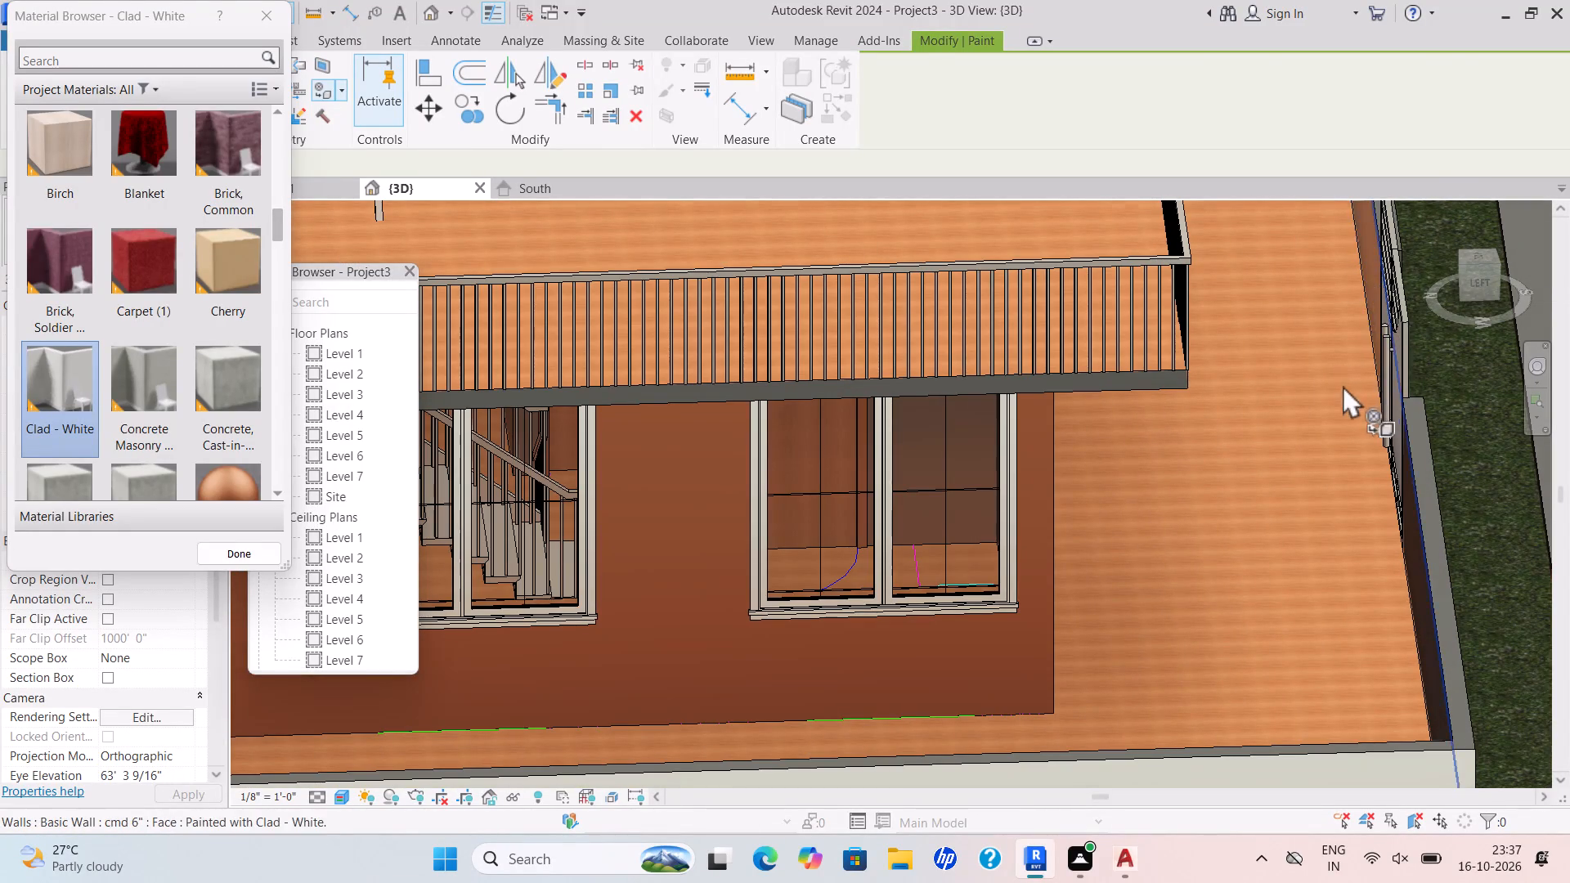
{"action": "middle_click_drag", "start_coordinate": [1345, 388], "coordinate": [1443, 379], "text": "shift"}
{"action": "left_click", "coordinate": [1438, 338]}
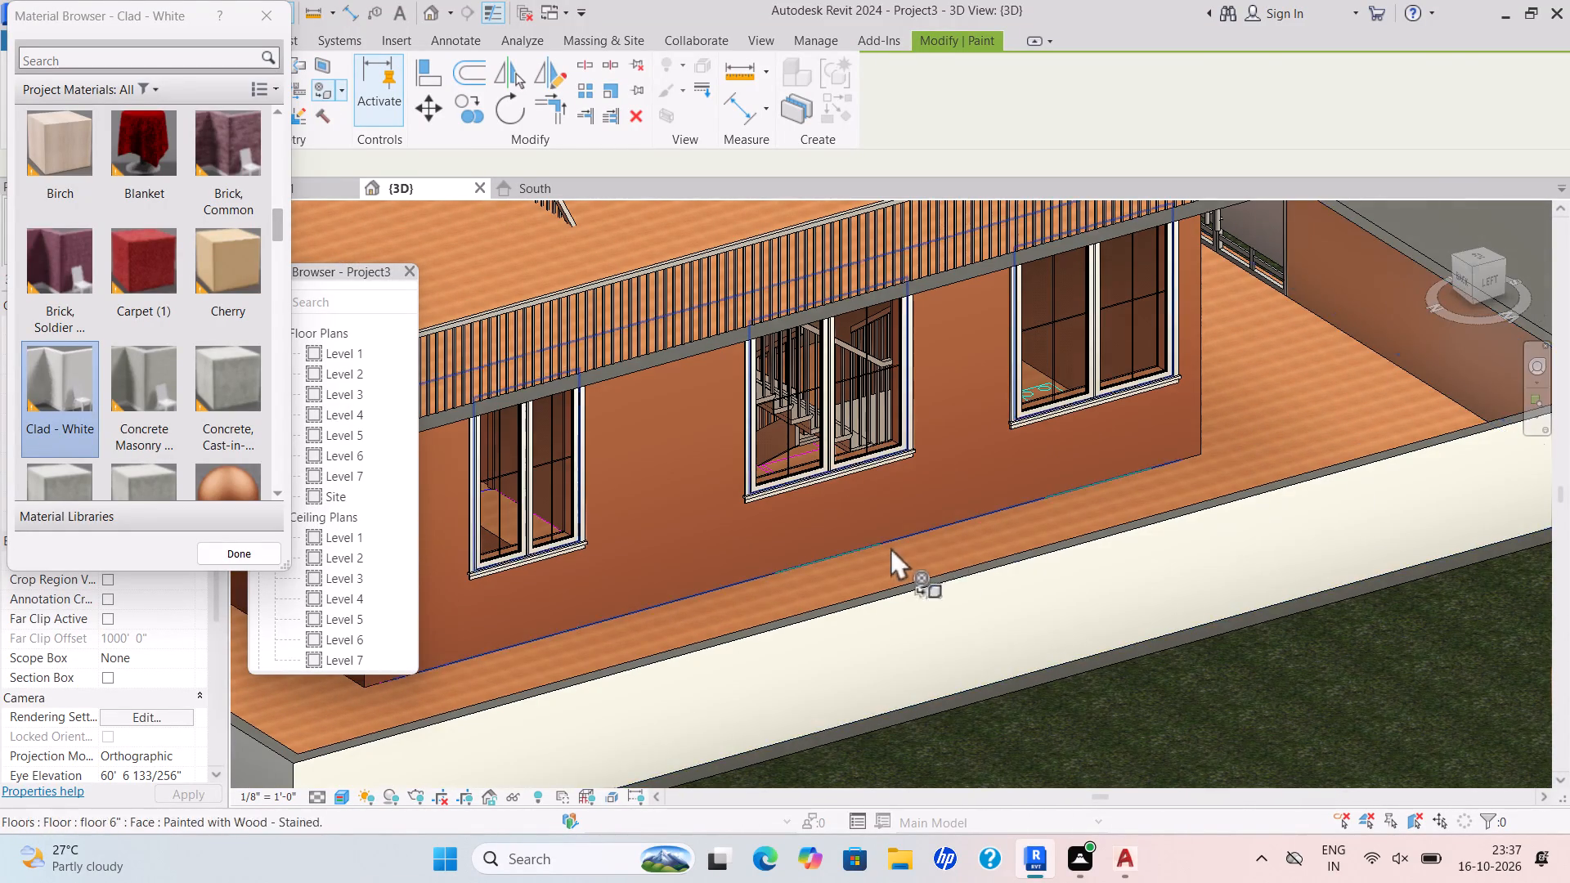
{"action": "scroll", "coordinate": [890, 548], "scroll_direction": "down", "scroll_amount": 1, "text": "shift"}
{"action": "middle_click_drag", "start_coordinate": [890, 549], "coordinate": [1217, 550], "text": "shift"}
{"action": "scroll", "coordinate": [1220, 549], "scroll_direction": "up", "scroll_amount": 1}
{"action": "left_click", "coordinate": [1150, 275]}
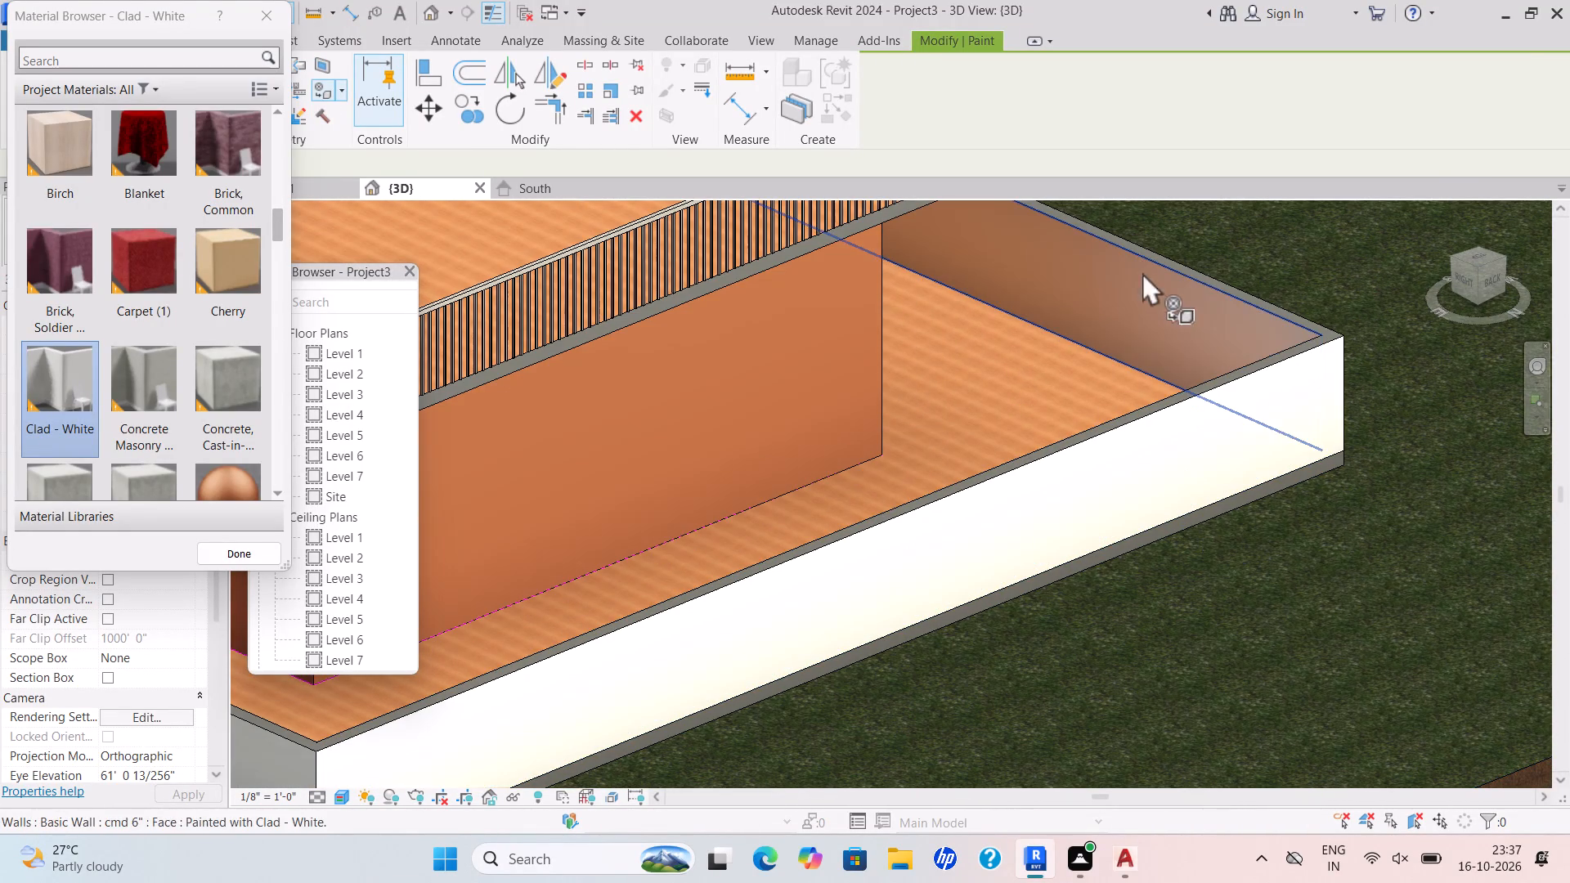
Paint the floor slab edges below the rear and right boundary walls with the Wood Planks material.
{"action": "scroll", "coordinate": [205, 359], "scroll_direction": "down", "scroll_amount": 14}
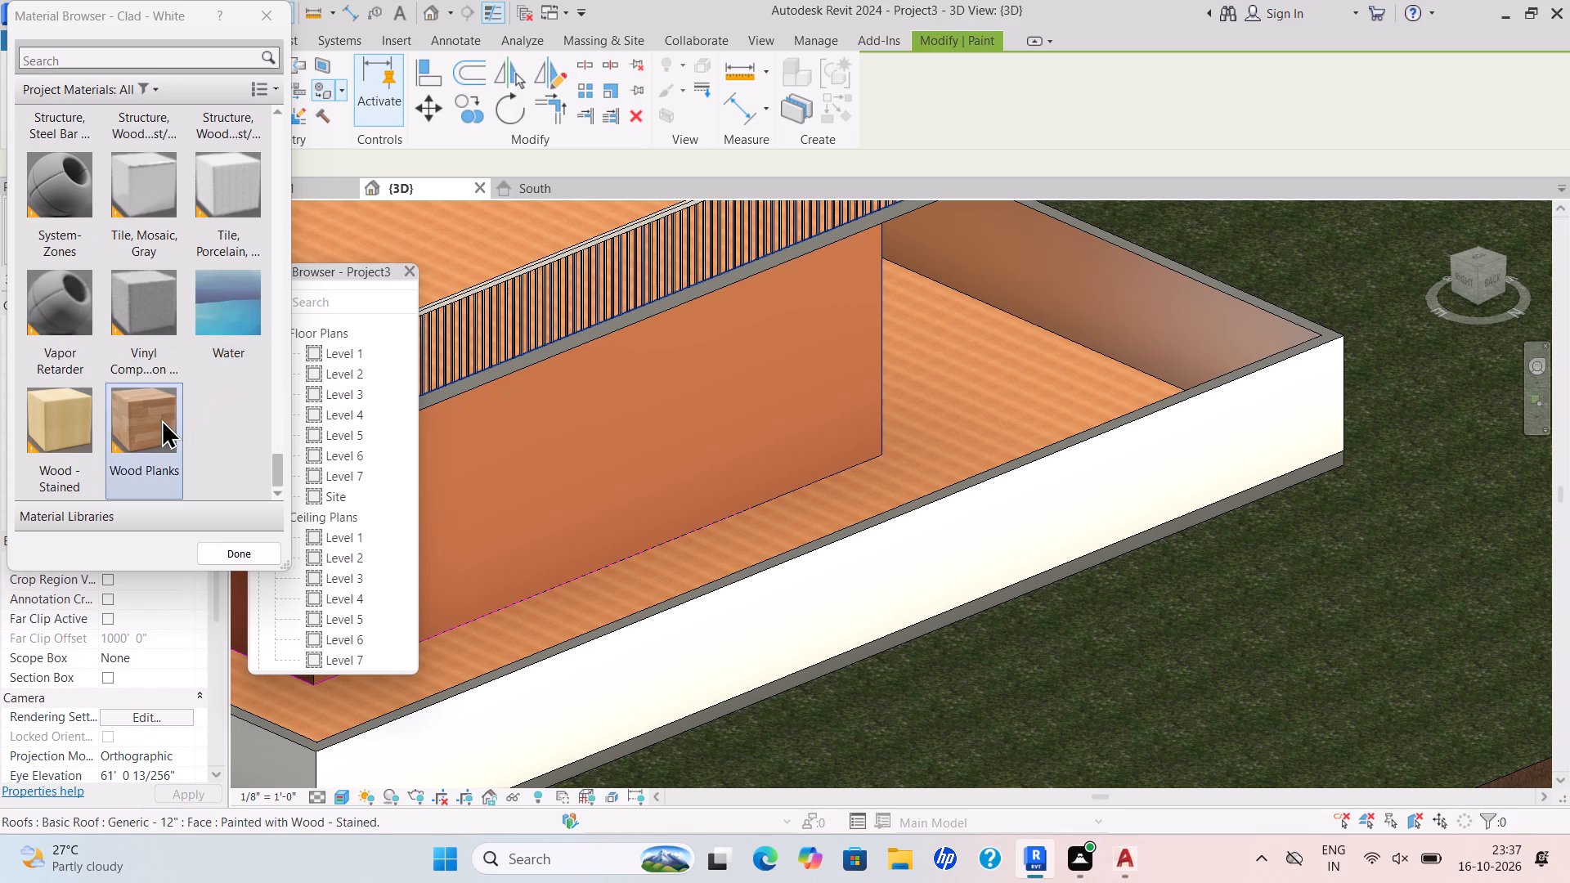
{"action": "left_click", "coordinate": [161, 419]}
{"action": "middle_click_drag", "start_coordinate": [766, 604], "coordinate": [944, 439]}
{"action": "scroll", "coordinate": [548, 697], "scroll_direction": "up", "scroll_amount": 1}
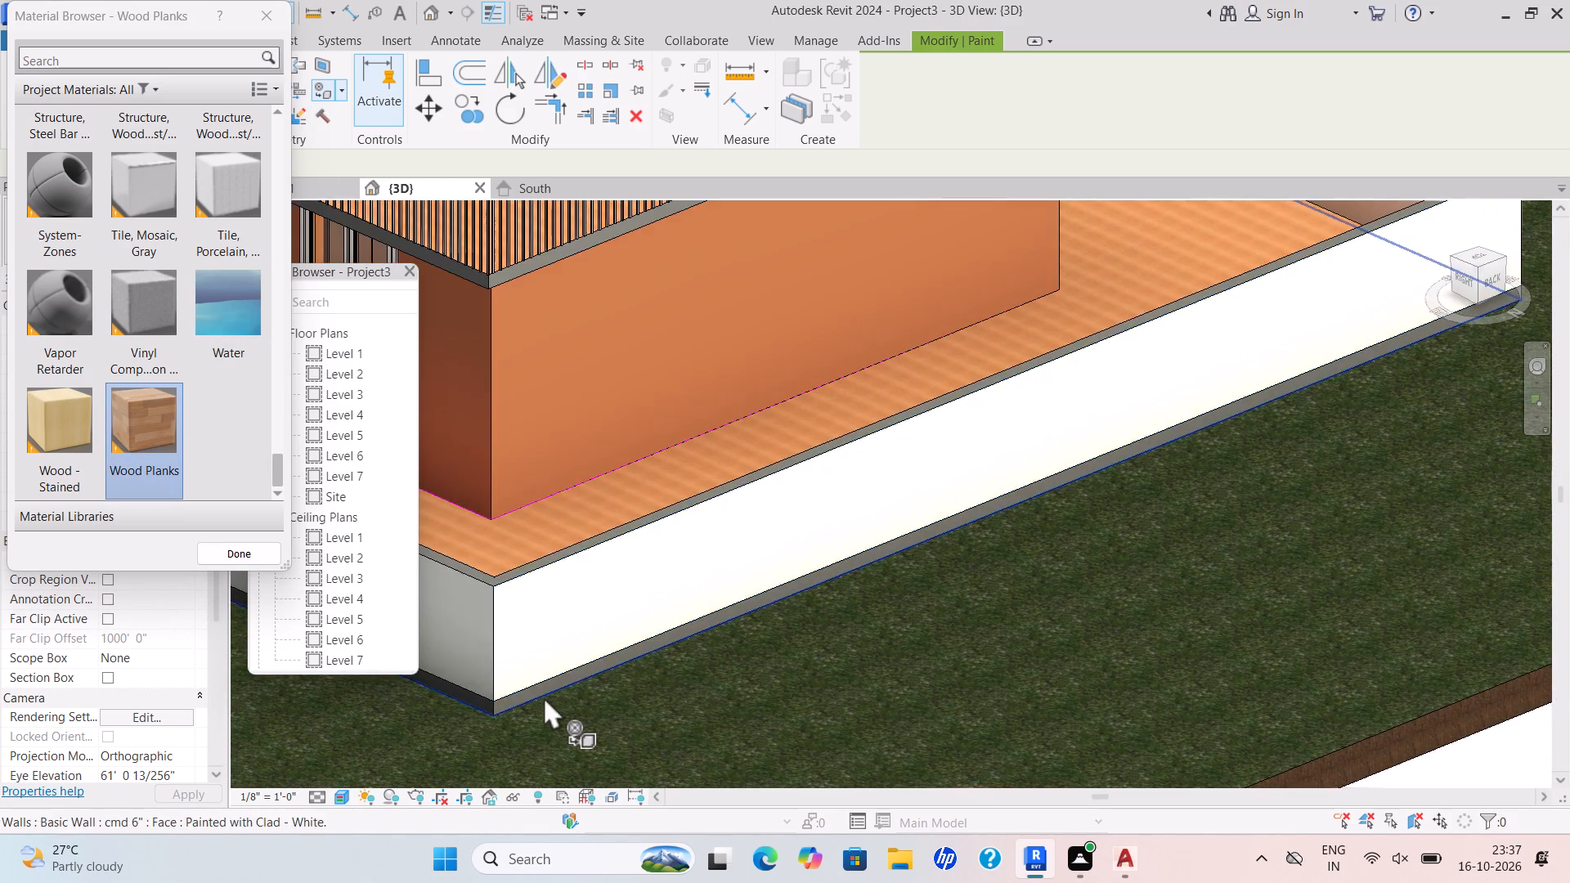
{"action": "scroll", "coordinate": [544, 697], "scroll_direction": "up", "scroll_amount": 6}
{"action": "scroll", "coordinate": [464, 712], "scroll_direction": "up", "scroll_amount": 1}
{"action": "left_click", "coordinate": [464, 712]}
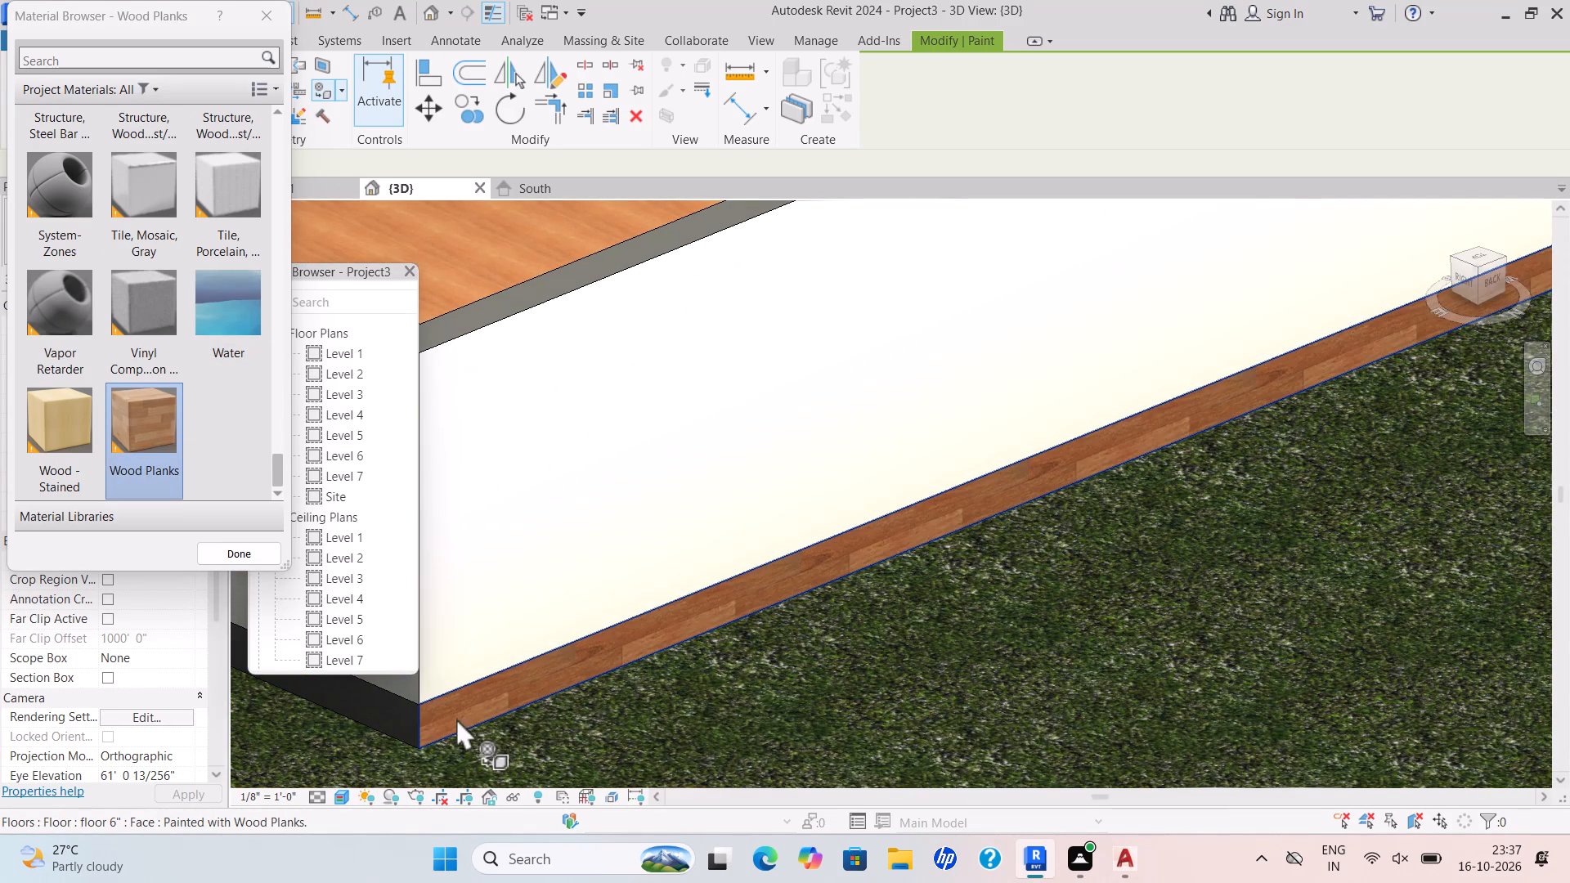
{"action": "left_click", "coordinate": [406, 722]}
Paint the top faces of the rear and right boundary walls with the Wood Planks material.
{"action": "scroll", "coordinate": [528, 688], "scroll_direction": "down", "scroll_amount": 9}
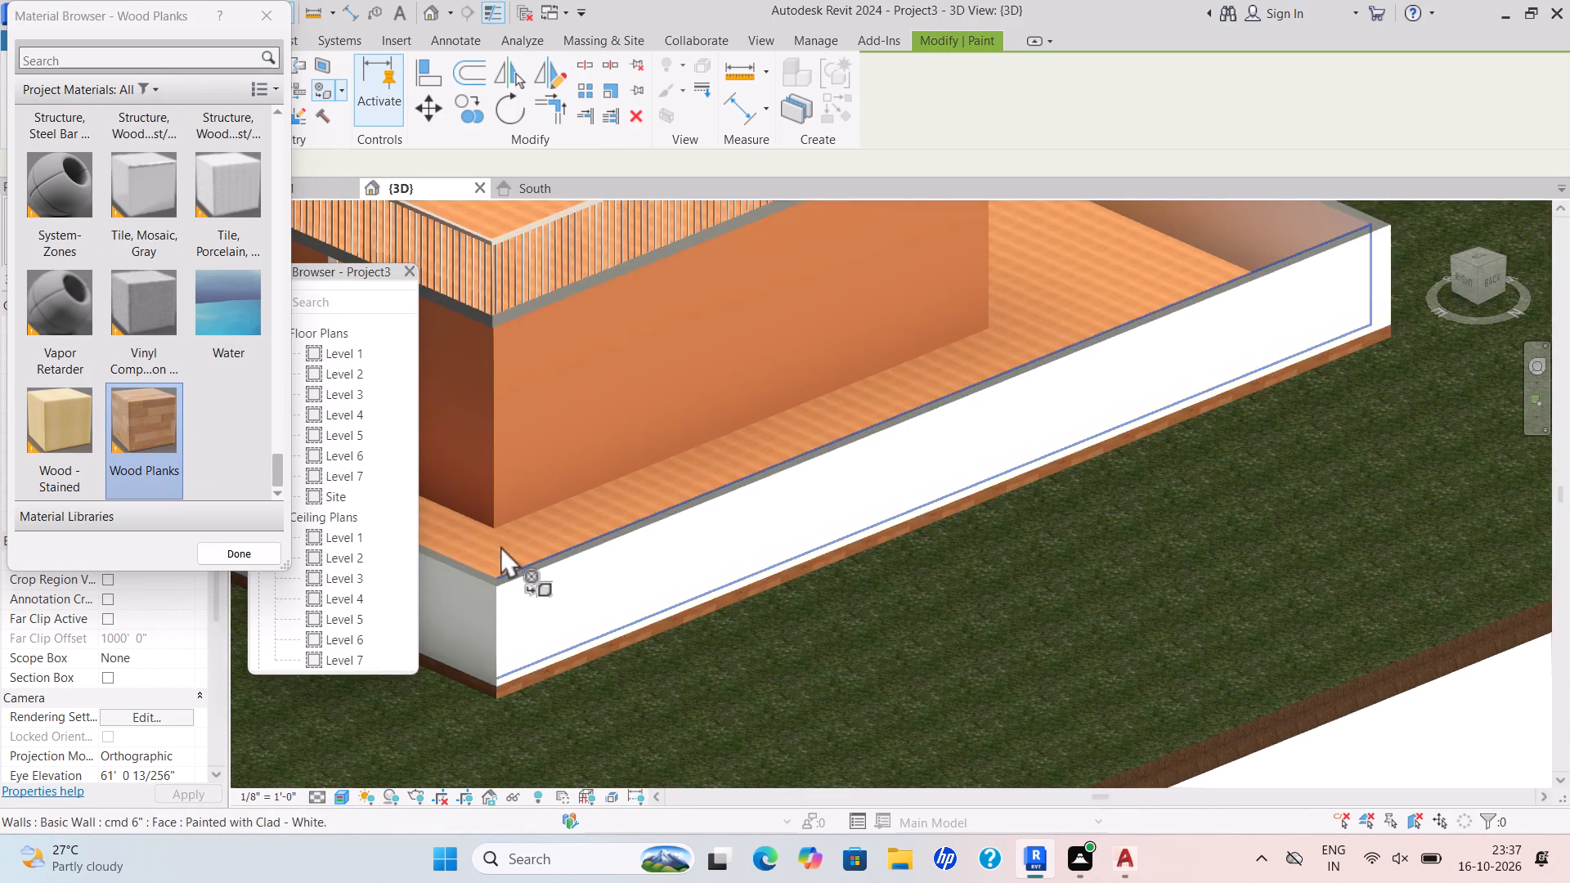
{"action": "scroll", "coordinate": [500, 545], "scroll_direction": "up", "scroll_amount": 11}
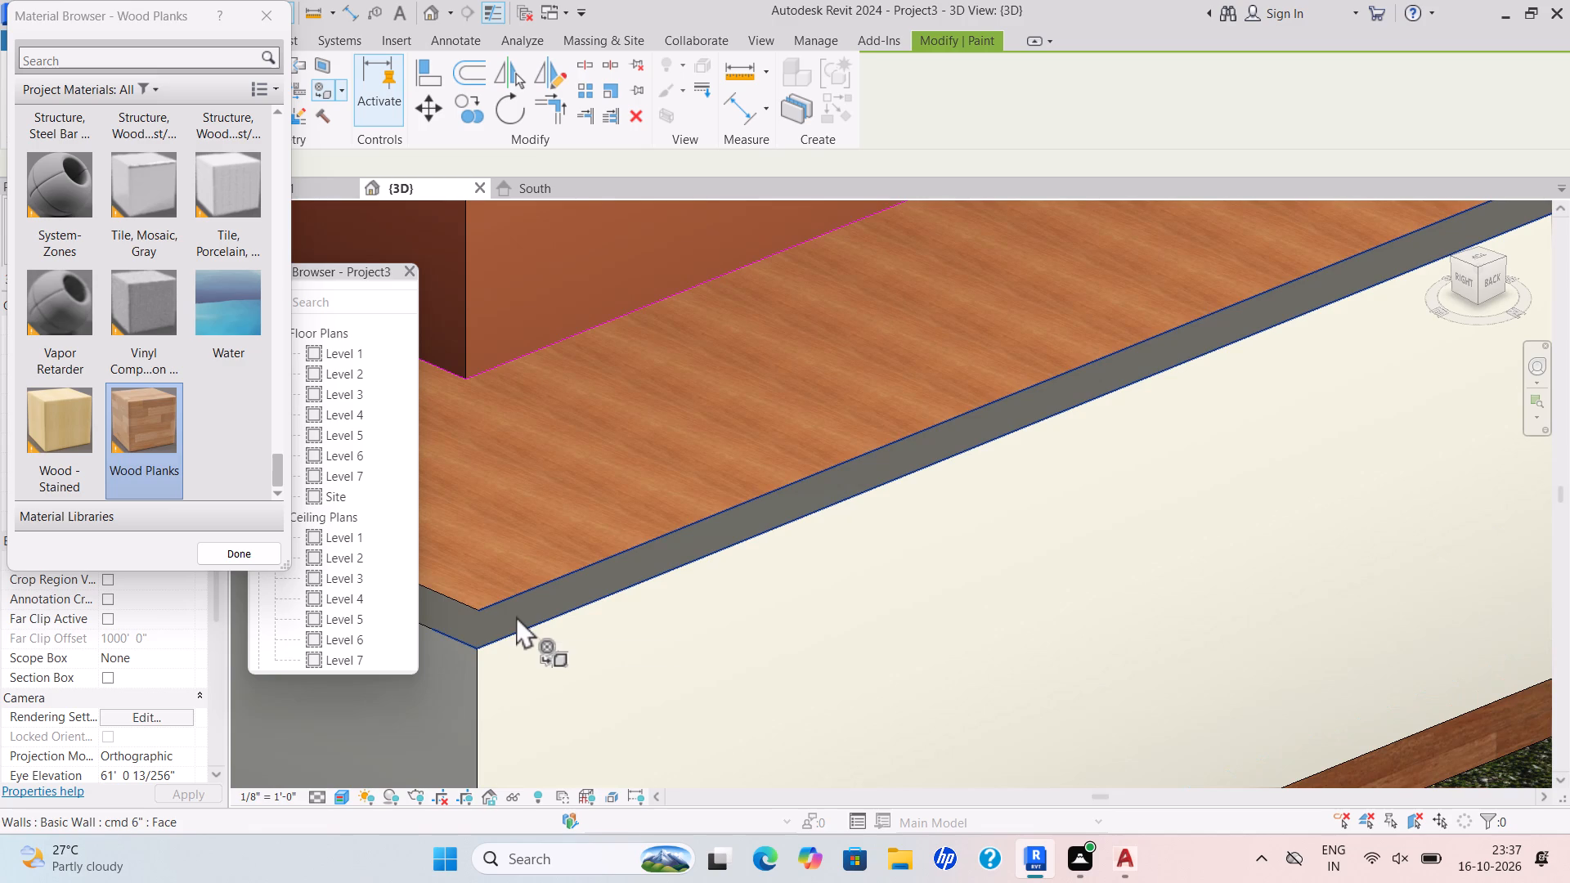
{"action": "left_click", "coordinate": [516, 616]}
{"action": "left_click", "coordinate": [456, 615]}
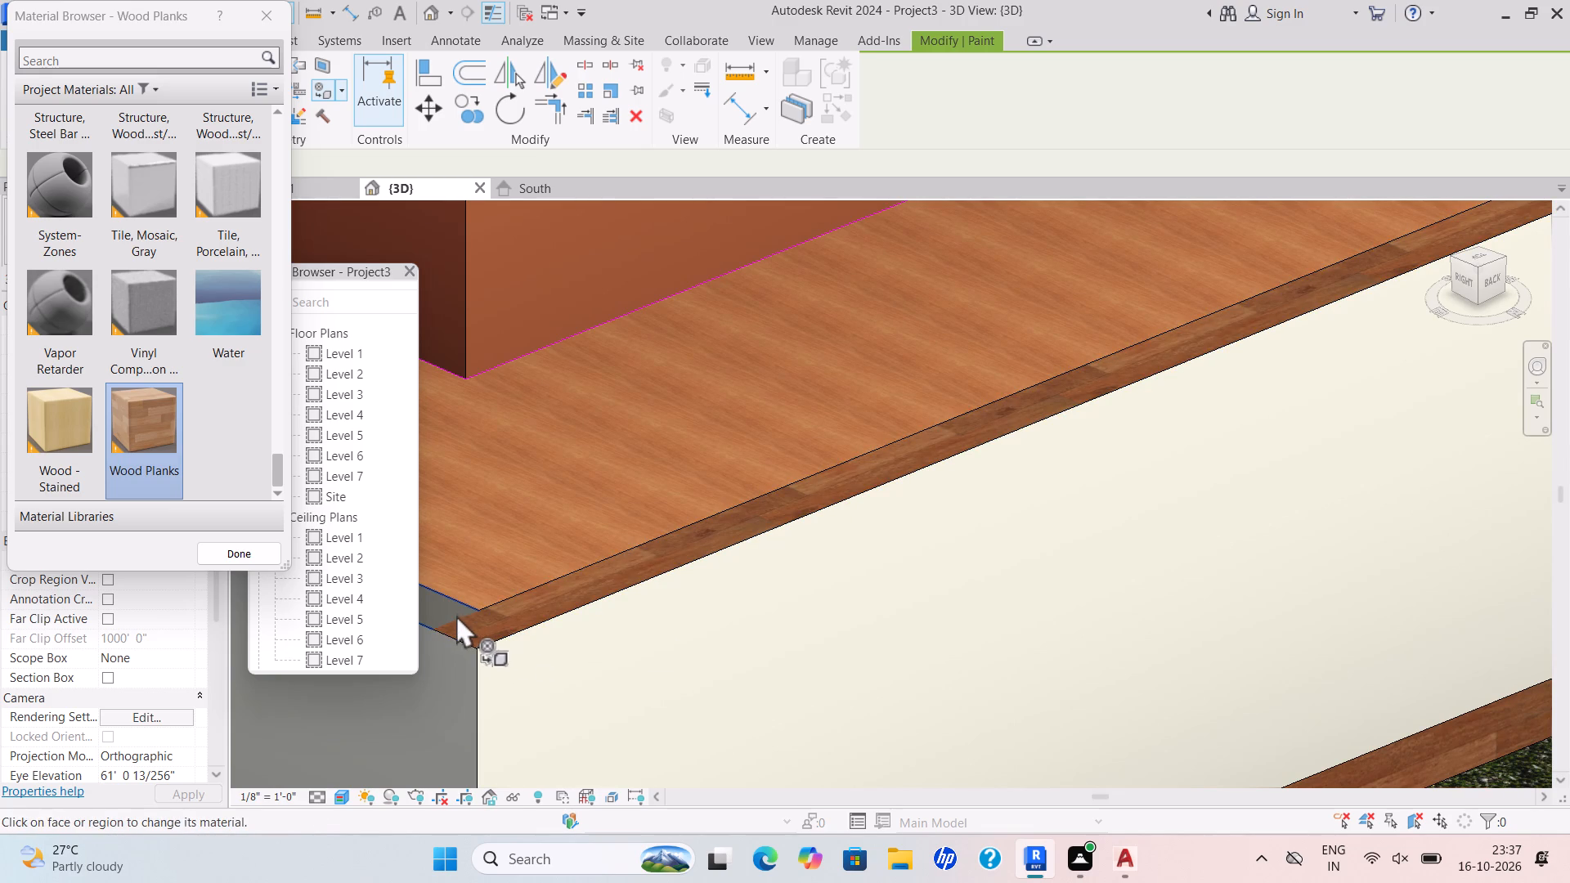
Paint the floor slab edge below the left boundary wall and the wall's top face with the Wood Planks material.
{"action": "scroll", "coordinate": [652, 569], "scroll_direction": "down", "scroll_amount": 17}
{"action": "middle_click_drag", "start_coordinate": [833, 568], "coordinate": [623, 613], "text": "shift"}
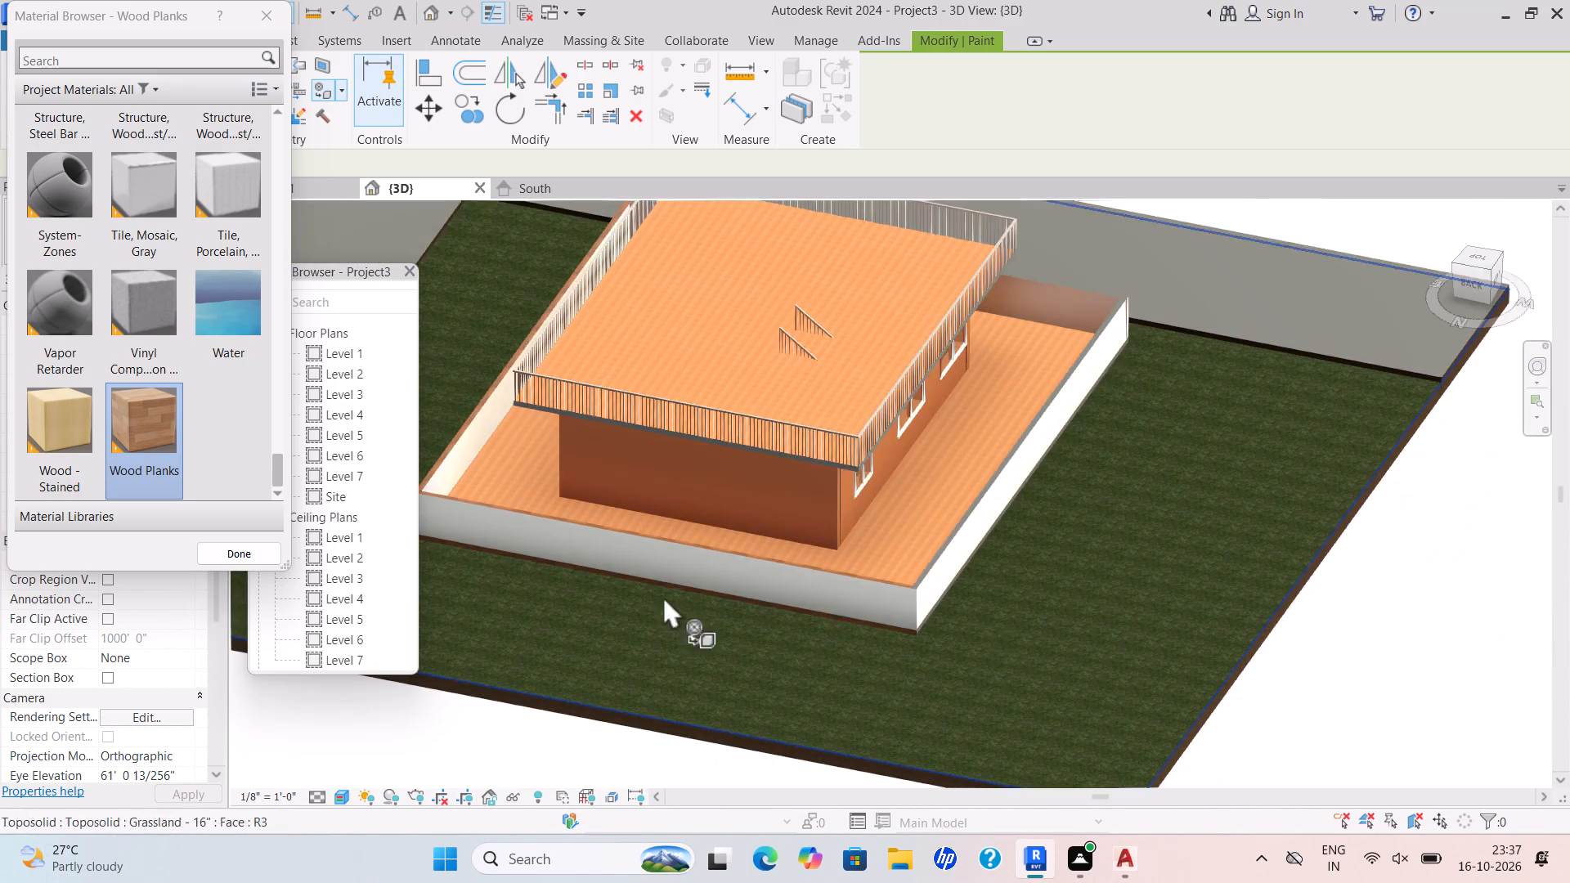
{"action": "middle_click_drag", "start_coordinate": [962, 607], "coordinate": [792, 603], "text": "shift"}
{"action": "scroll", "coordinate": [792, 604], "scroll_direction": "up", "scroll_amount": 1, "text": "shift"}
{"action": "scroll", "coordinate": [643, 631], "scroll_direction": "up", "scroll_amount": 11}
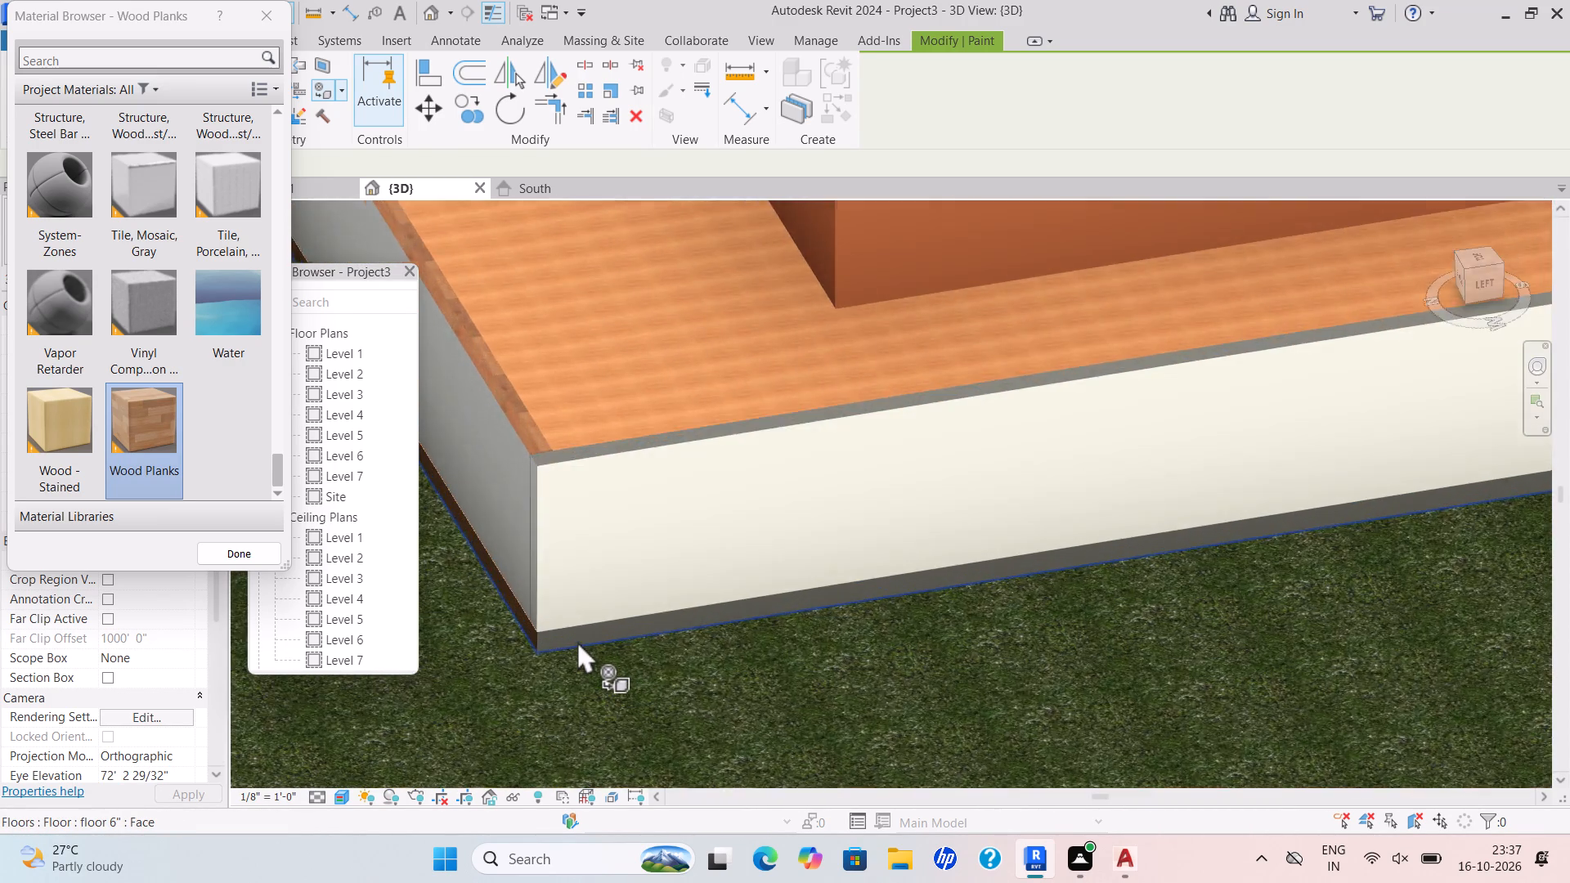
{"action": "scroll", "coordinate": [577, 641], "scroll_direction": "up", "scroll_amount": 2}
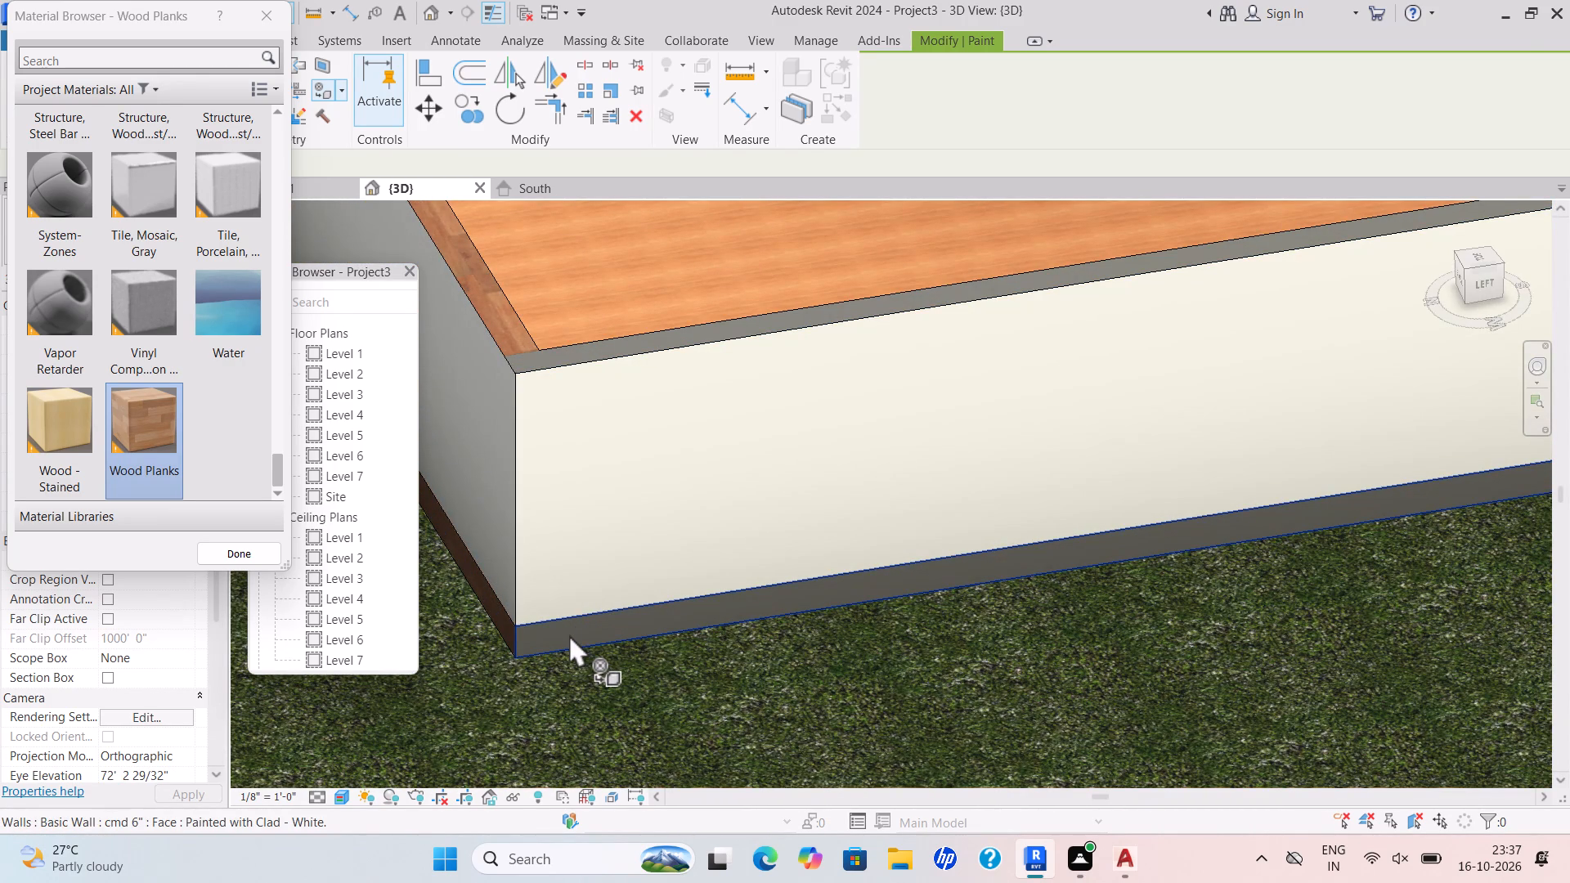
{"action": "left_click", "coordinate": [569, 634]}
{"action": "scroll", "coordinate": [604, 616], "scroll_direction": "down", "scroll_amount": 2}
{"action": "middle_click_drag", "start_coordinate": [613, 630], "coordinate": [616, 701]}
{"action": "scroll", "coordinate": [551, 500], "scroll_direction": "up", "scroll_amount": 2}
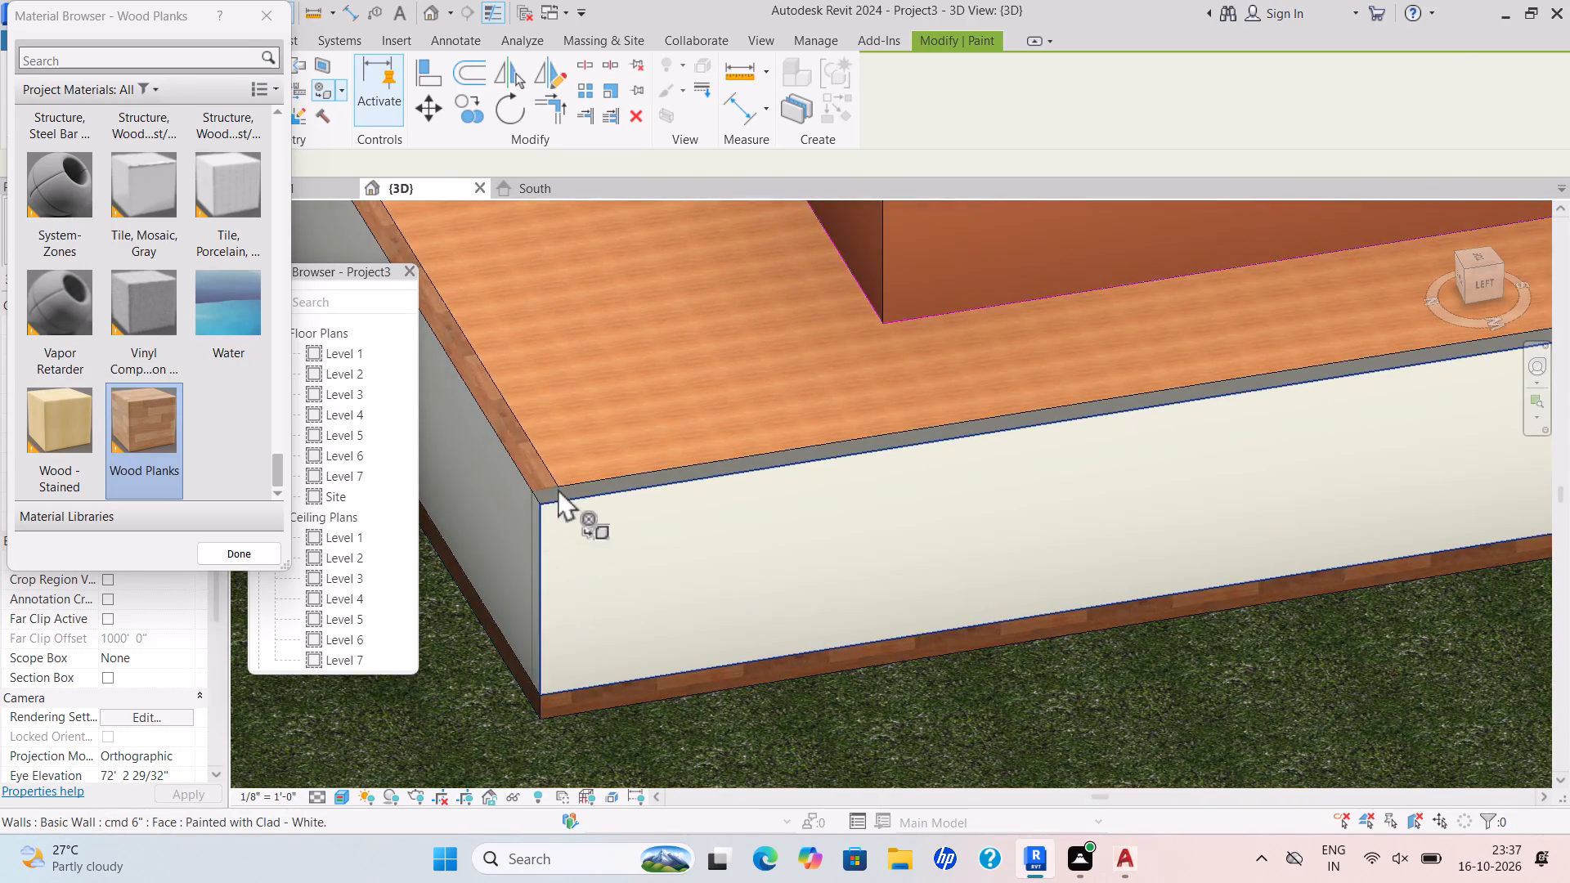
{"action": "scroll", "coordinate": [558, 488], "scroll_direction": "up", "scroll_amount": 9}
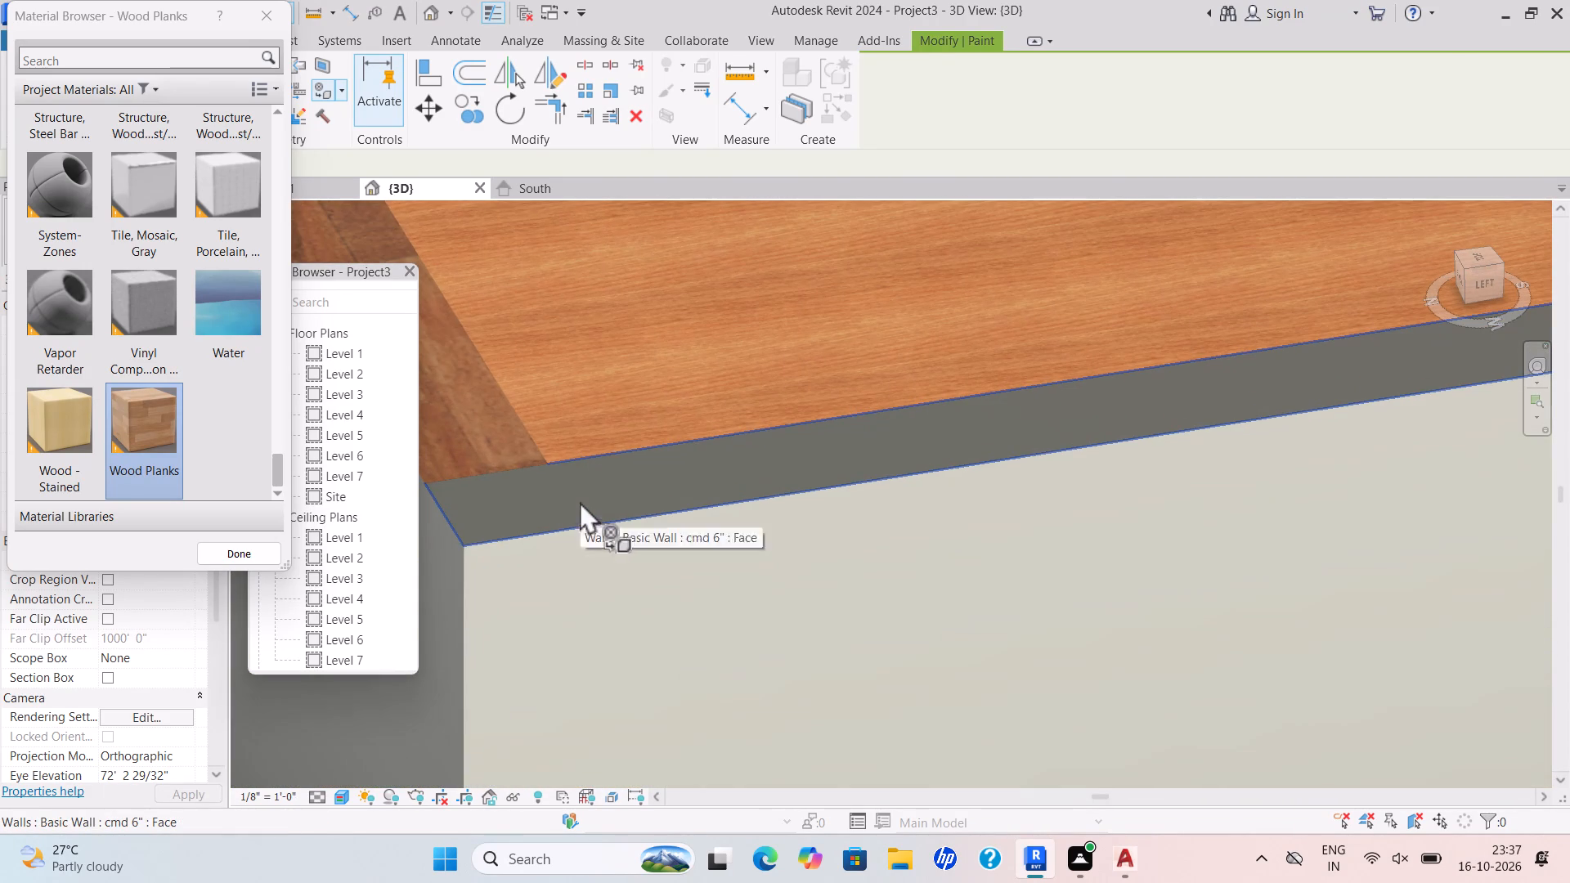
{"action": "left_click", "coordinate": [589, 513]}
{"action": "scroll", "coordinate": [629, 522], "scroll_direction": "down", "scroll_amount": 18}
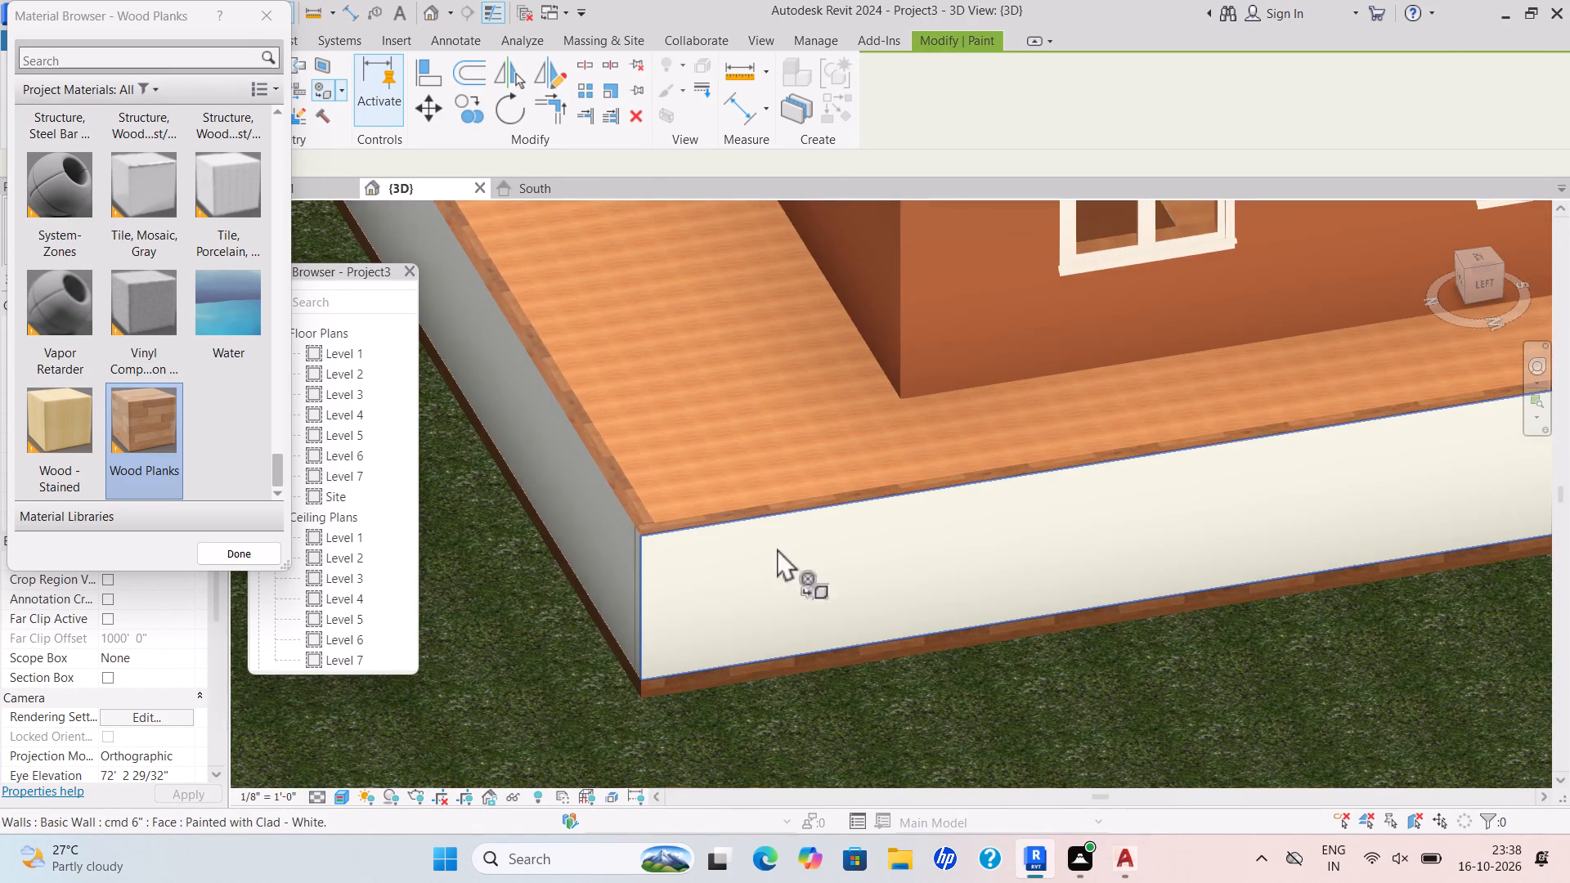
Paint the floor slab edge below the front boundary wall with the Wood Planks material.
{"action": "scroll", "coordinate": [971, 558], "scroll_direction": "down", "scroll_amount": 1, "text": "shift"}
{"action": "middle_click_drag", "start_coordinate": [971, 558], "coordinate": [855, 594], "text": "shift"}
{"action": "middle_click_drag", "start_coordinate": [1424, 634], "coordinate": [1290, 645]}
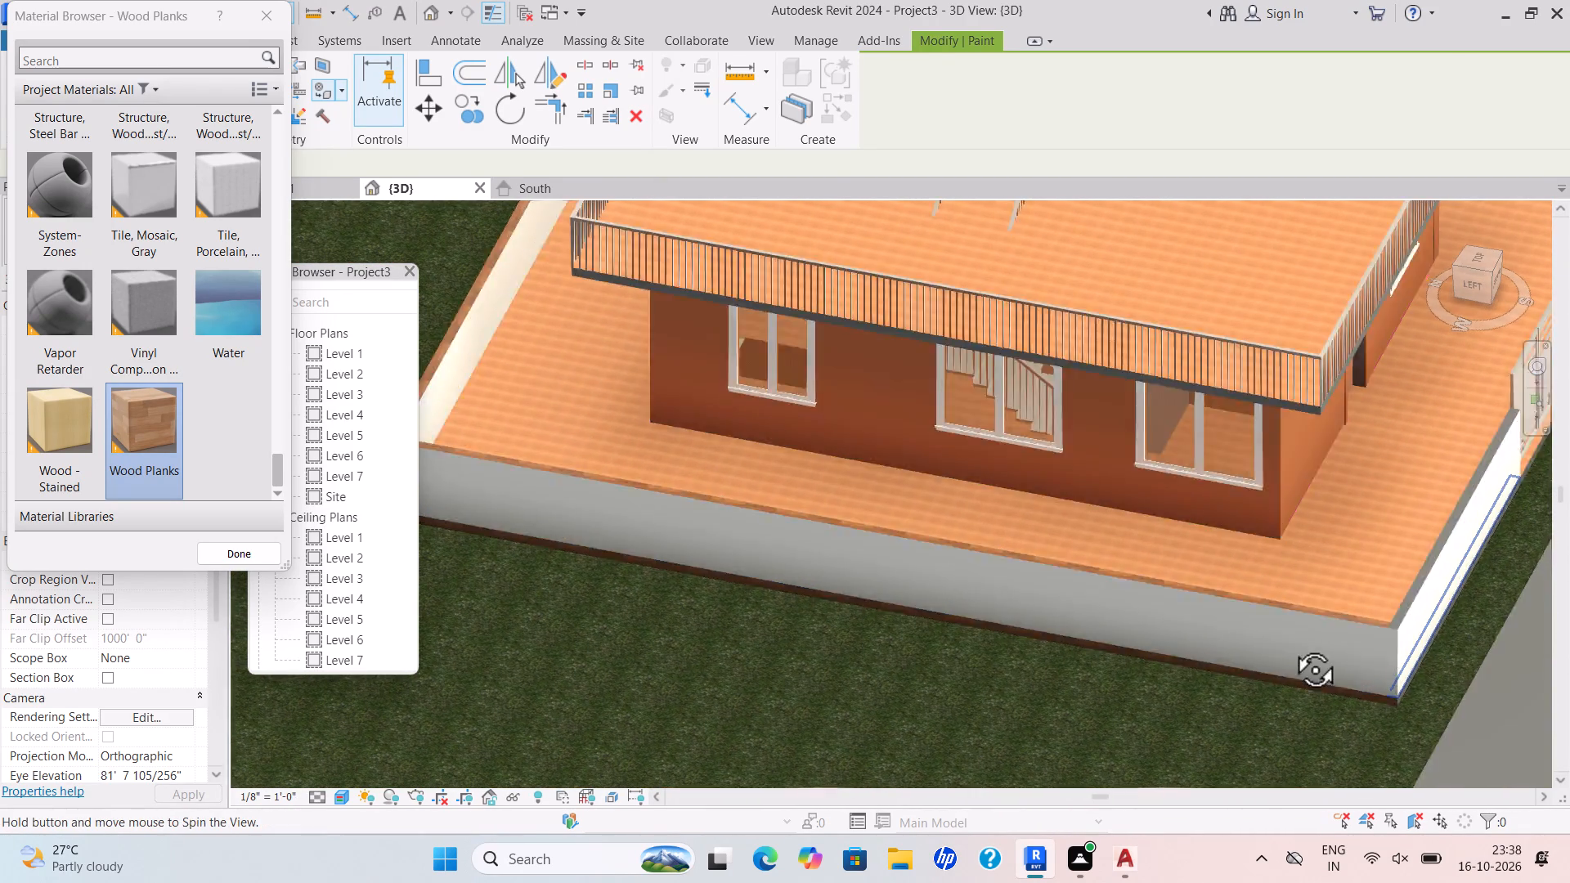
{"action": "middle_click_drag", "start_coordinate": [1290, 645], "coordinate": [1252, 645]}
{"action": "scroll", "coordinate": [1252, 645], "scroll_direction": "up", "scroll_amount": 1, "text": "shift"}
{"action": "scroll", "coordinate": [854, 730], "scroll_direction": "up", "scroll_amount": 1}
{"action": "middle_click_drag", "start_coordinate": [854, 730], "coordinate": [886, 576]}
{"action": "scroll", "coordinate": [899, 651], "scroll_direction": "up", "scroll_amount": 8}
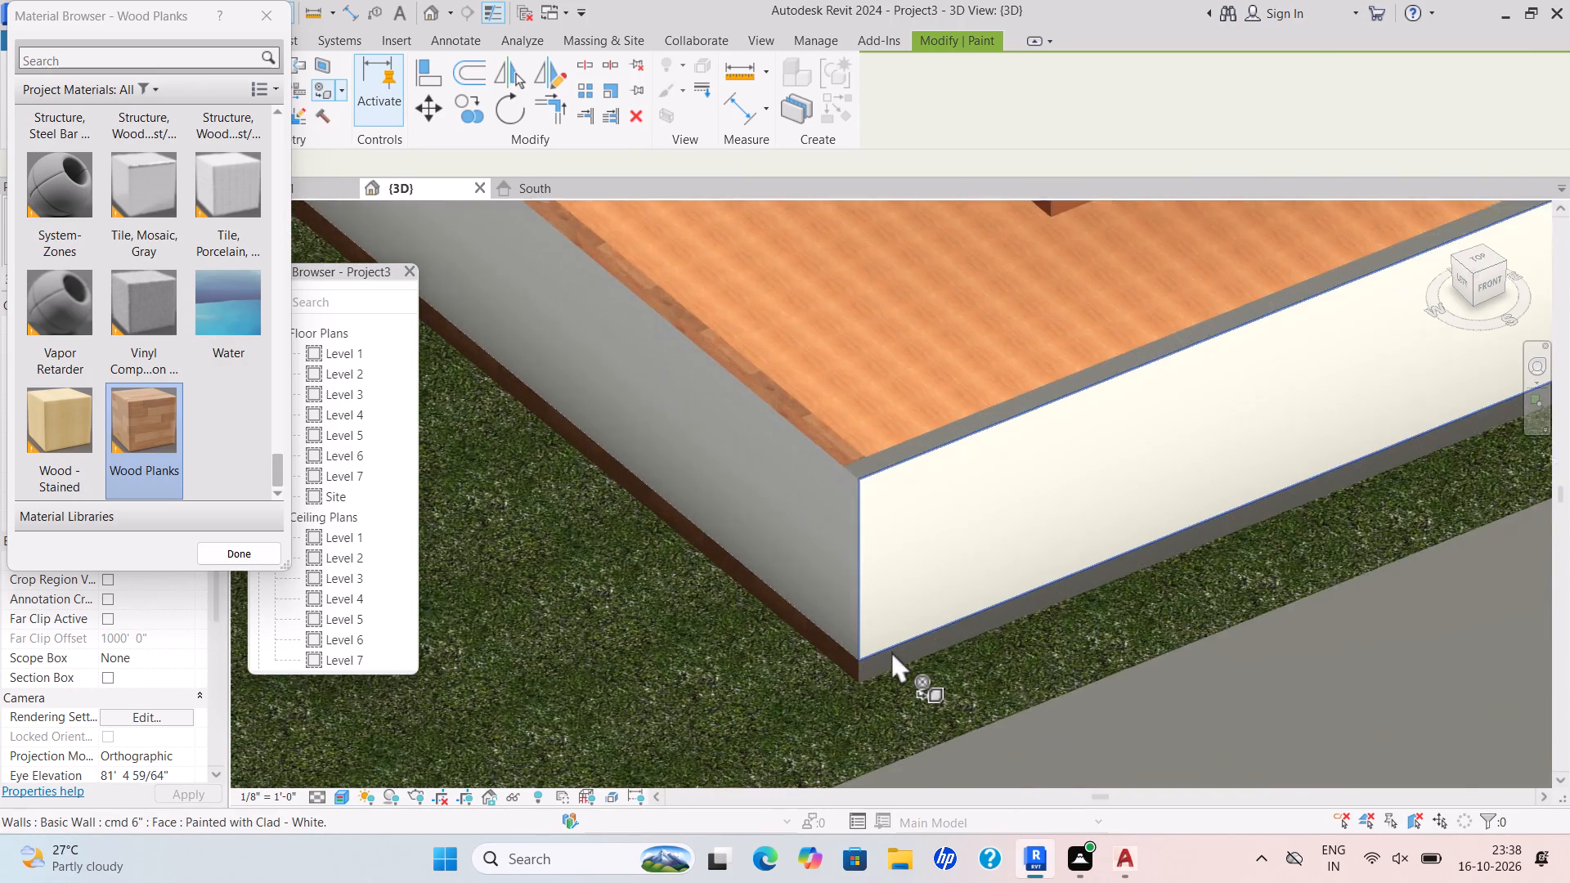
{"action": "left_click", "coordinate": [890, 665]}
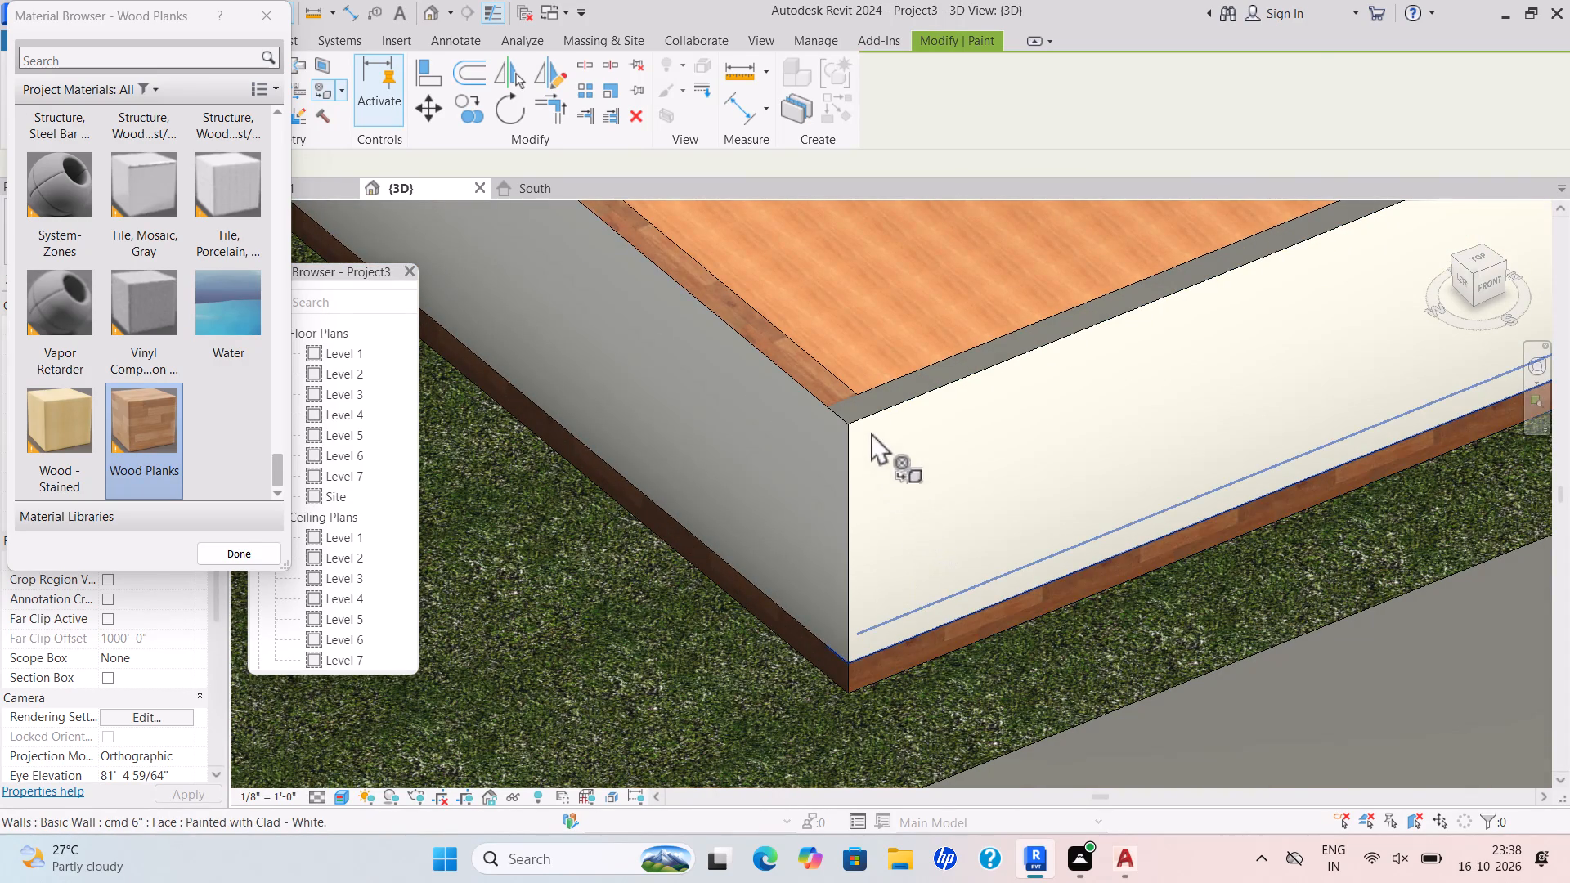
Paint the top faces of both front boundary wall segments beside the gate with the Wood Planks material.
{"action": "scroll", "coordinate": [867, 416], "scroll_direction": "up", "scroll_amount": 4}
{"action": "left_click", "coordinate": [837, 405]}
{"action": "scroll", "coordinate": [870, 426], "scroll_direction": "down", "scroll_amount": 12}
{"action": "middle_click_drag", "start_coordinate": [932, 488], "coordinate": [814, 534]}
{"action": "scroll", "coordinate": [1172, 434], "scroll_direction": "up", "scroll_amount": 1}
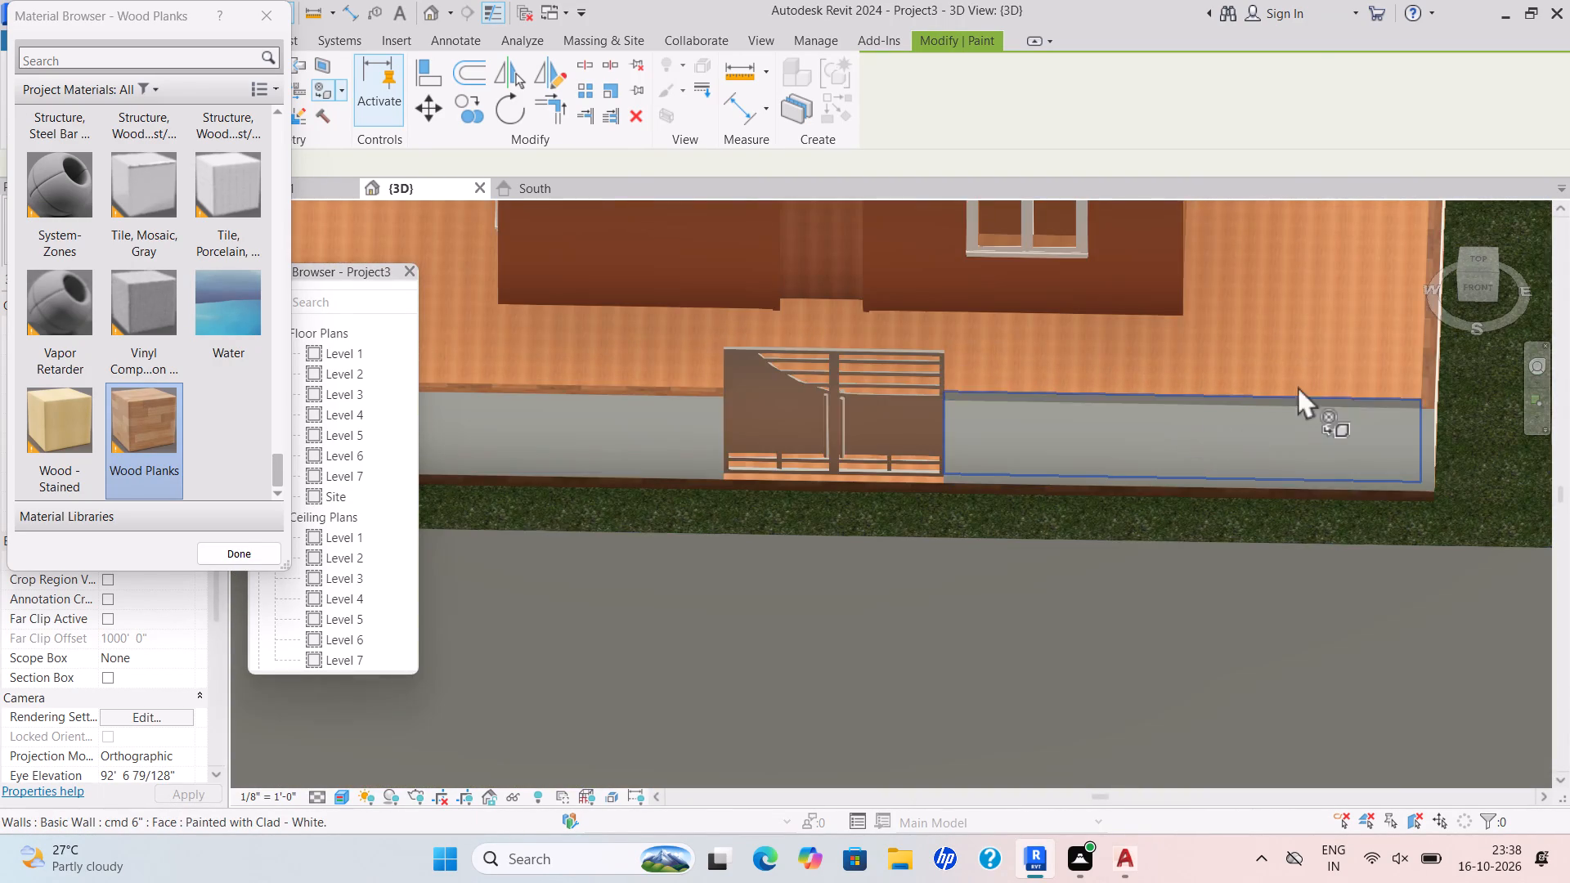
{"action": "scroll", "coordinate": [1372, 380], "scroll_direction": "up", "scroll_amount": 9}
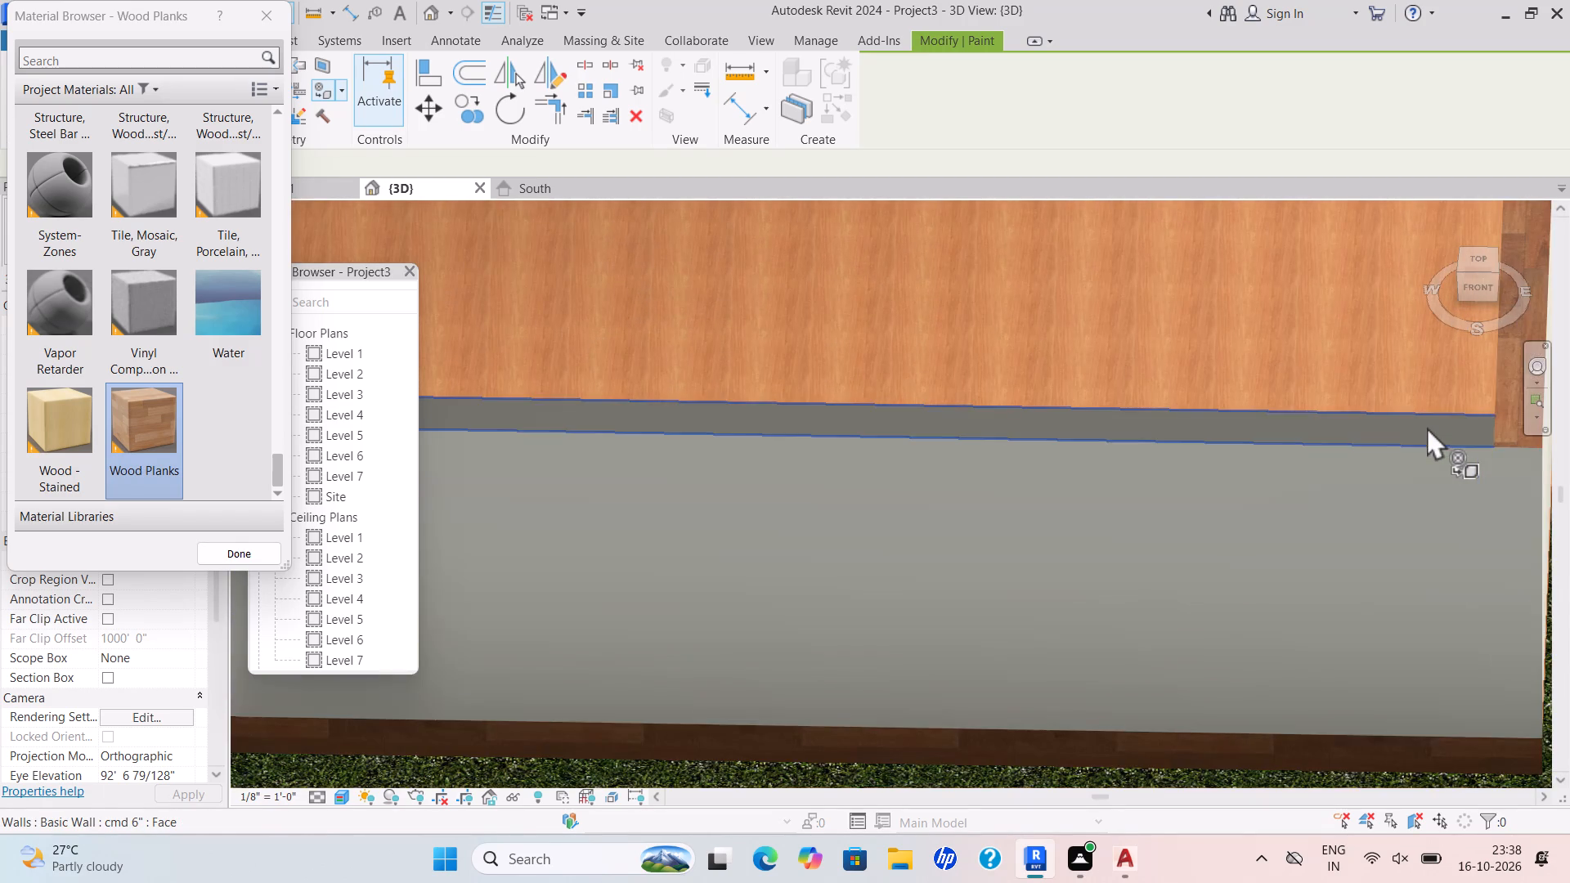
{"action": "left_click", "coordinate": [1427, 427]}
Paint the roof's front edge and the adjoining roof face at its front-left corner with the Wood Planks material.
{"action": "scroll", "coordinate": [1413, 446], "scroll_direction": "down", "scroll_amount": 9}
{"action": "middle_click_drag", "start_coordinate": [1155, 530], "coordinate": [1248, 536]}
{"action": "scroll", "coordinate": [1236, 543], "scroll_direction": "down", "scroll_amount": 1, "text": "shift"}
{"action": "scroll", "coordinate": [1063, 514], "scroll_direction": "down", "scroll_amount": 1}
{"action": "middle_click_drag", "start_coordinate": [1055, 548], "coordinate": [1046, 722]}
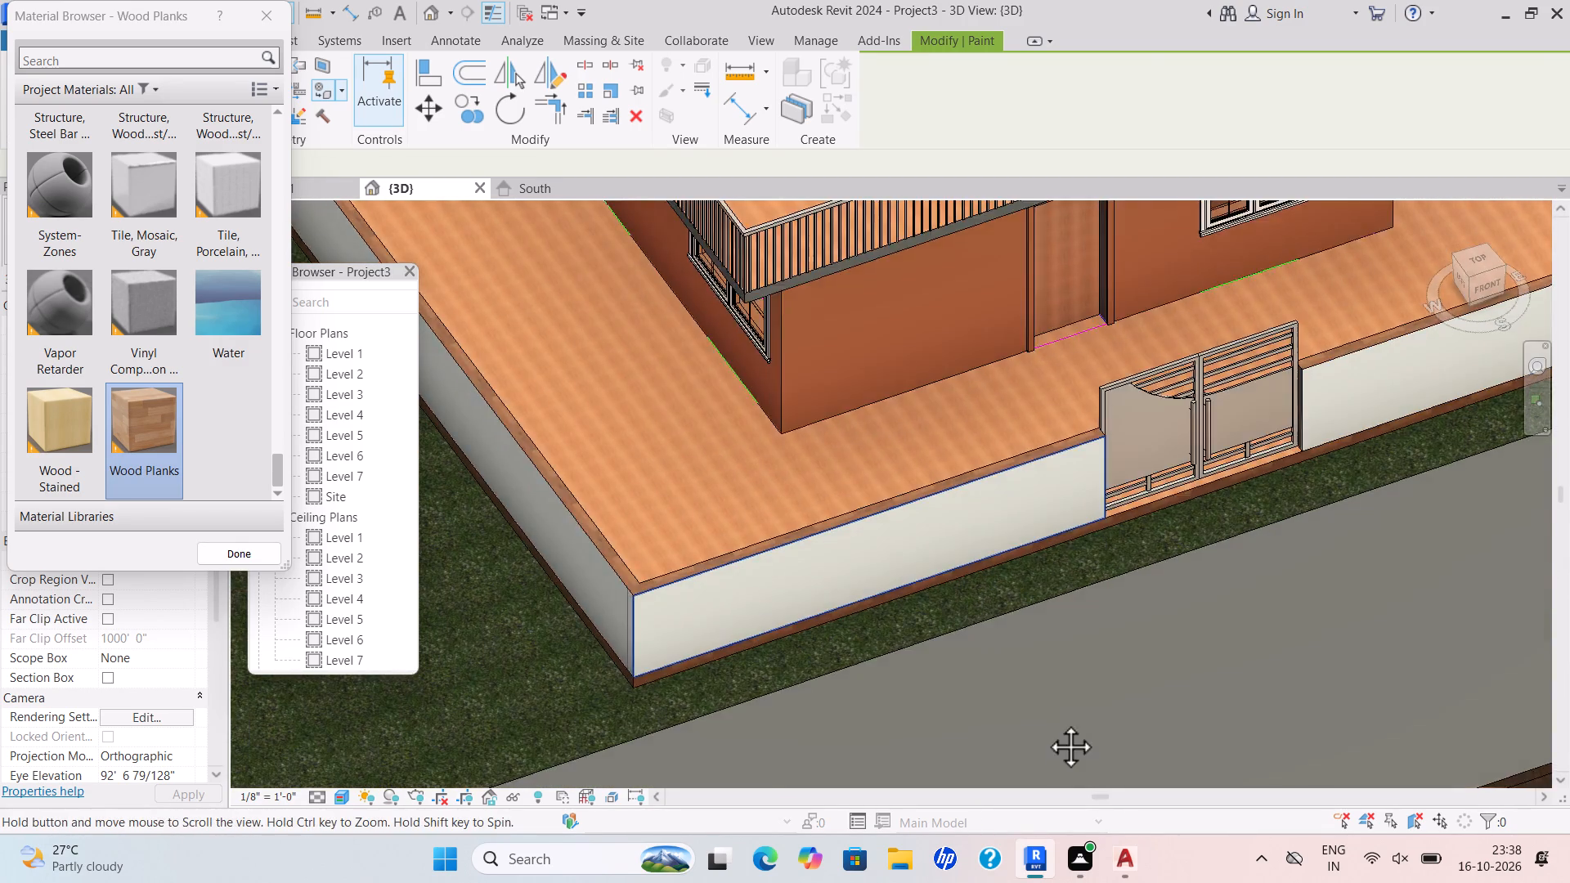
{"action": "middle_click_drag", "start_coordinate": [1046, 722], "coordinate": [1046, 728]}
{"action": "scroll", "coordinate": [827, 475], "scroll_direction": "up", "scroll_amount": 8}
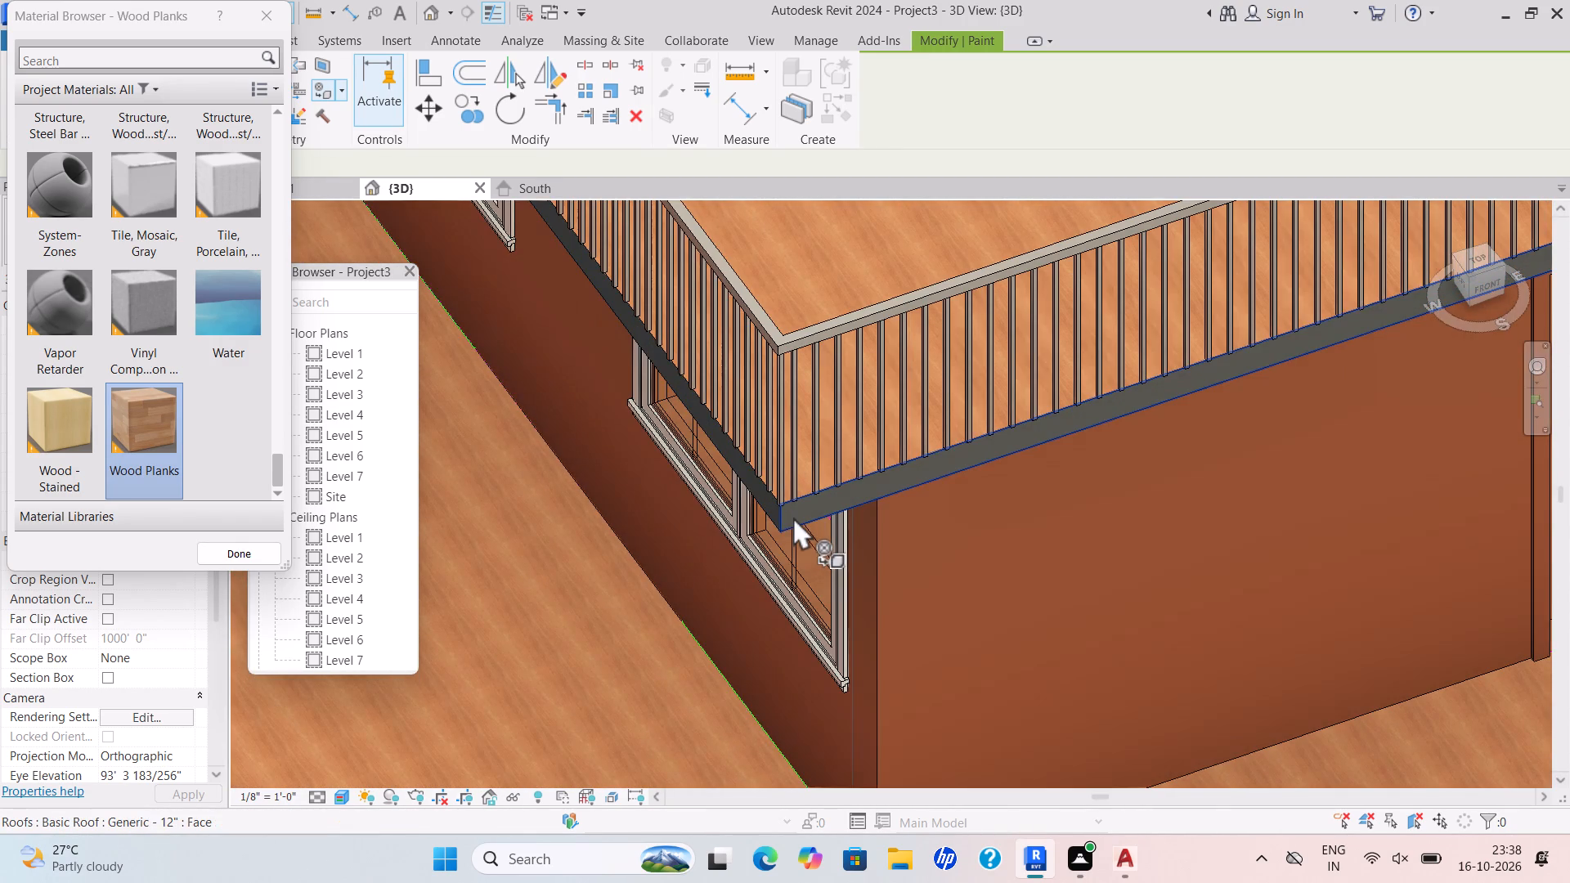
{"action": "left_click", "coordinate": [793, 517]}
{"action": "scroll", "coordinate": [765, 500], "scroll_direction": "up", "scroll_amount": 5}
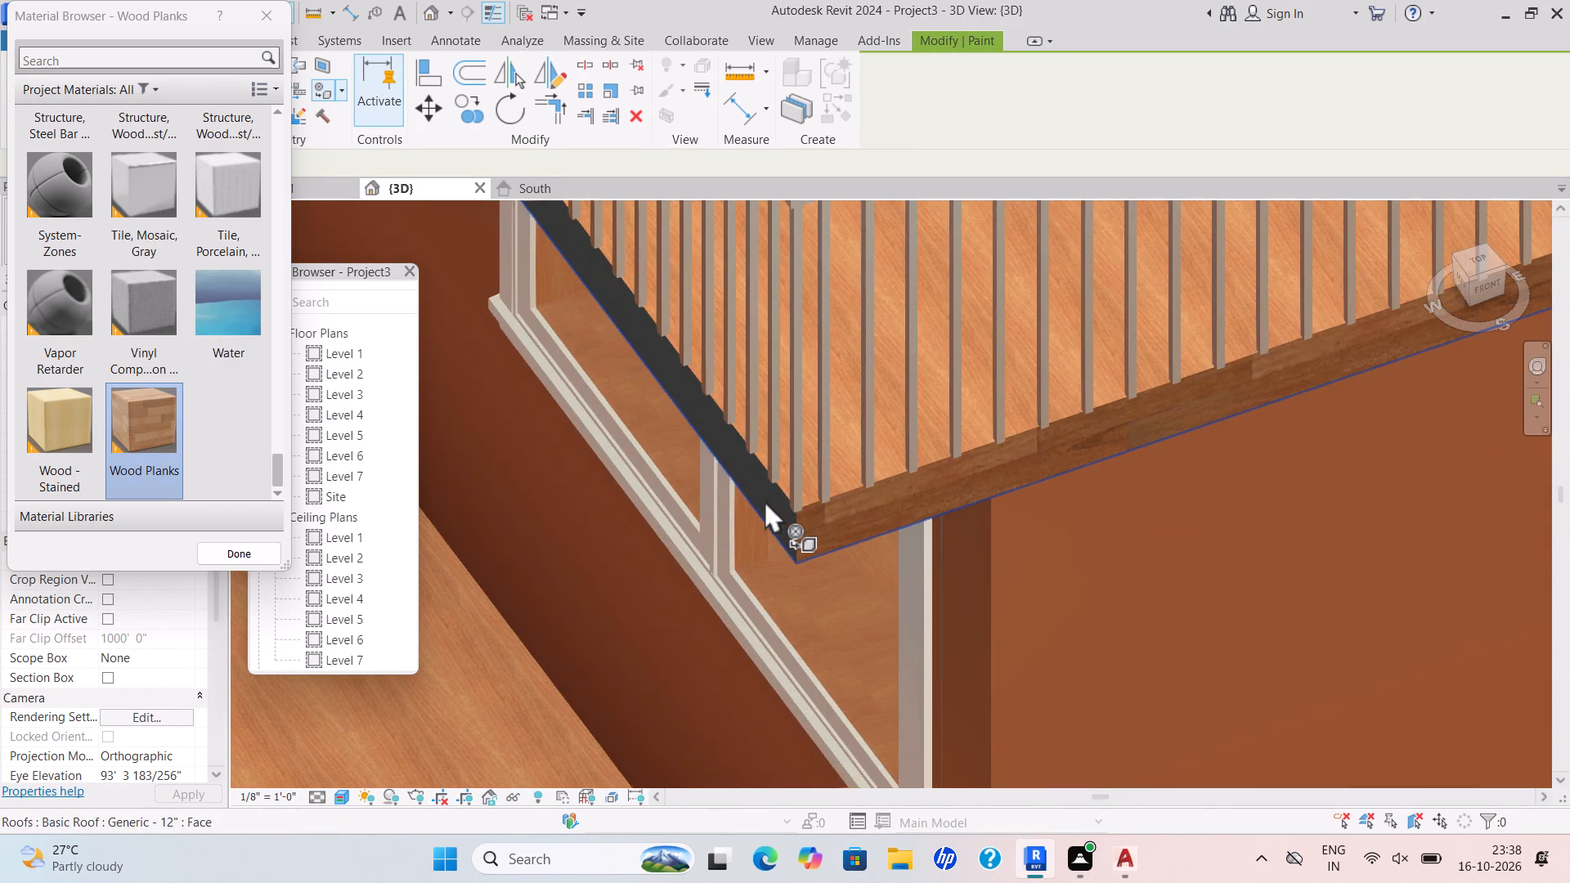
{"action": "left_click", "coordinate": [765, 500]}
Paint the roof's right and rear edge faces with the Wood Planks material.
{"action": "scroll", "coordinate": [769, 501], "scroll_direction": "down", "scroll_amount": 11}
{"action": "scroll", "coordinate": [843, 504], "scroll_direction": "down", "scroll_amount": 6}
{"action": "middle_click_drag", "start_coordinate": [904, 516], "coordinate": [775, 490], "text": "shift"}
{"action": "scroll", "coordinate": [775, 490], "scroll_direction": "up", "scroll_amount": 1}
{"action": "scroll", "coordinate": [989, 527], "scroll_direction": "up", "scroll_amount": 1}
{"action": "middle_click_drag", "start_coordinate": [980, 521], "coordinate": [917, 482], "text": "shift"}
{"action": "scroll", "coordinate": [903, 473], "scroll_direction": "up", "scroll_amount": 1}
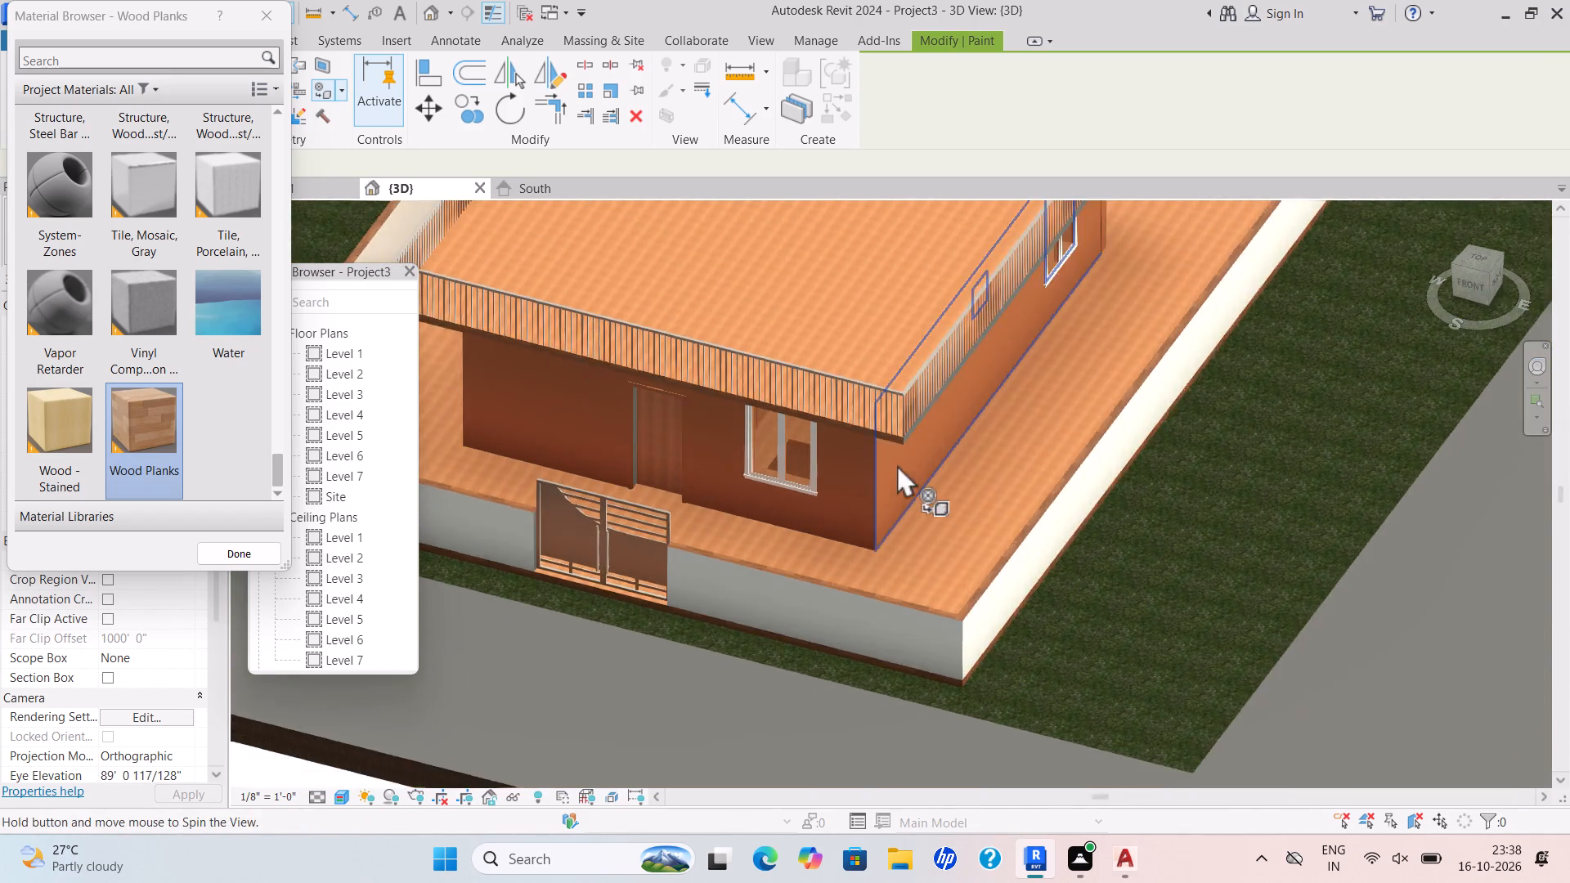
{"action": "scroll", "coordinate": [869, 421], "scroll_direction": "up", "scroll_amount": 13}
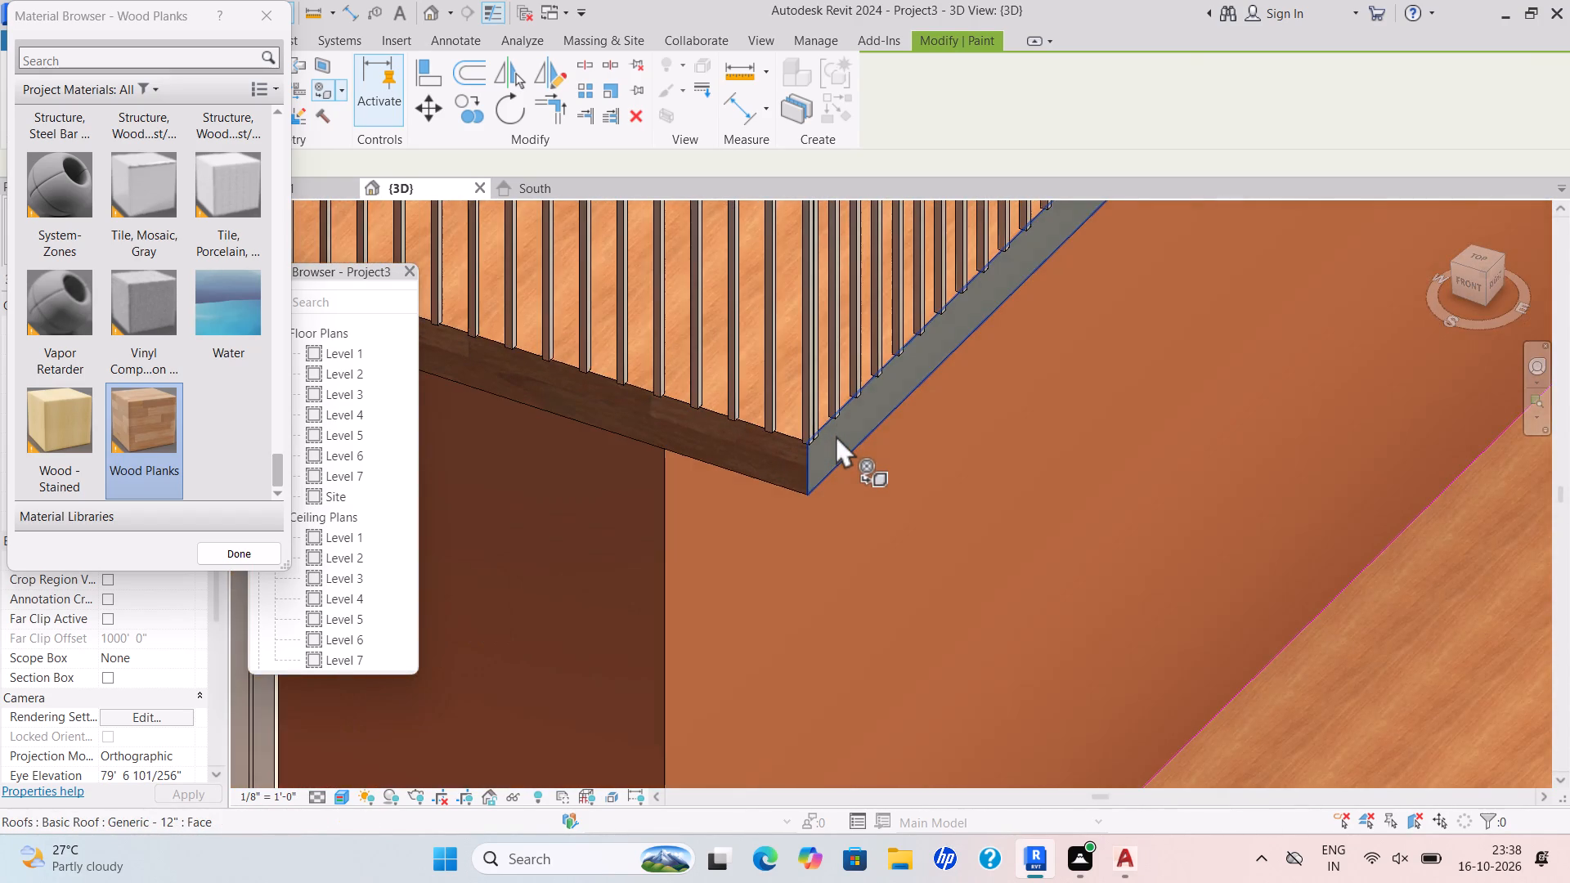
{"action": "left_click", "coordinate": [836, 435]}
{"action": "scroll", "coordinate": [879, 443], "scroll_direction": "down", "scroll_amount": 6}
{"action": "scroll", "coordinate": [944, 477], "scroll_direction": "down", "scroll_amount": 1, "text": "shift"}
{"action": "middle_click_drag", "start_coordinate": [944, 477], "coordinate": [637, 488], "text": "shift"}
{"action": "scroll", "coordinate": [823, 457], "scroll_direction": "down", "scroll_amount": 4}
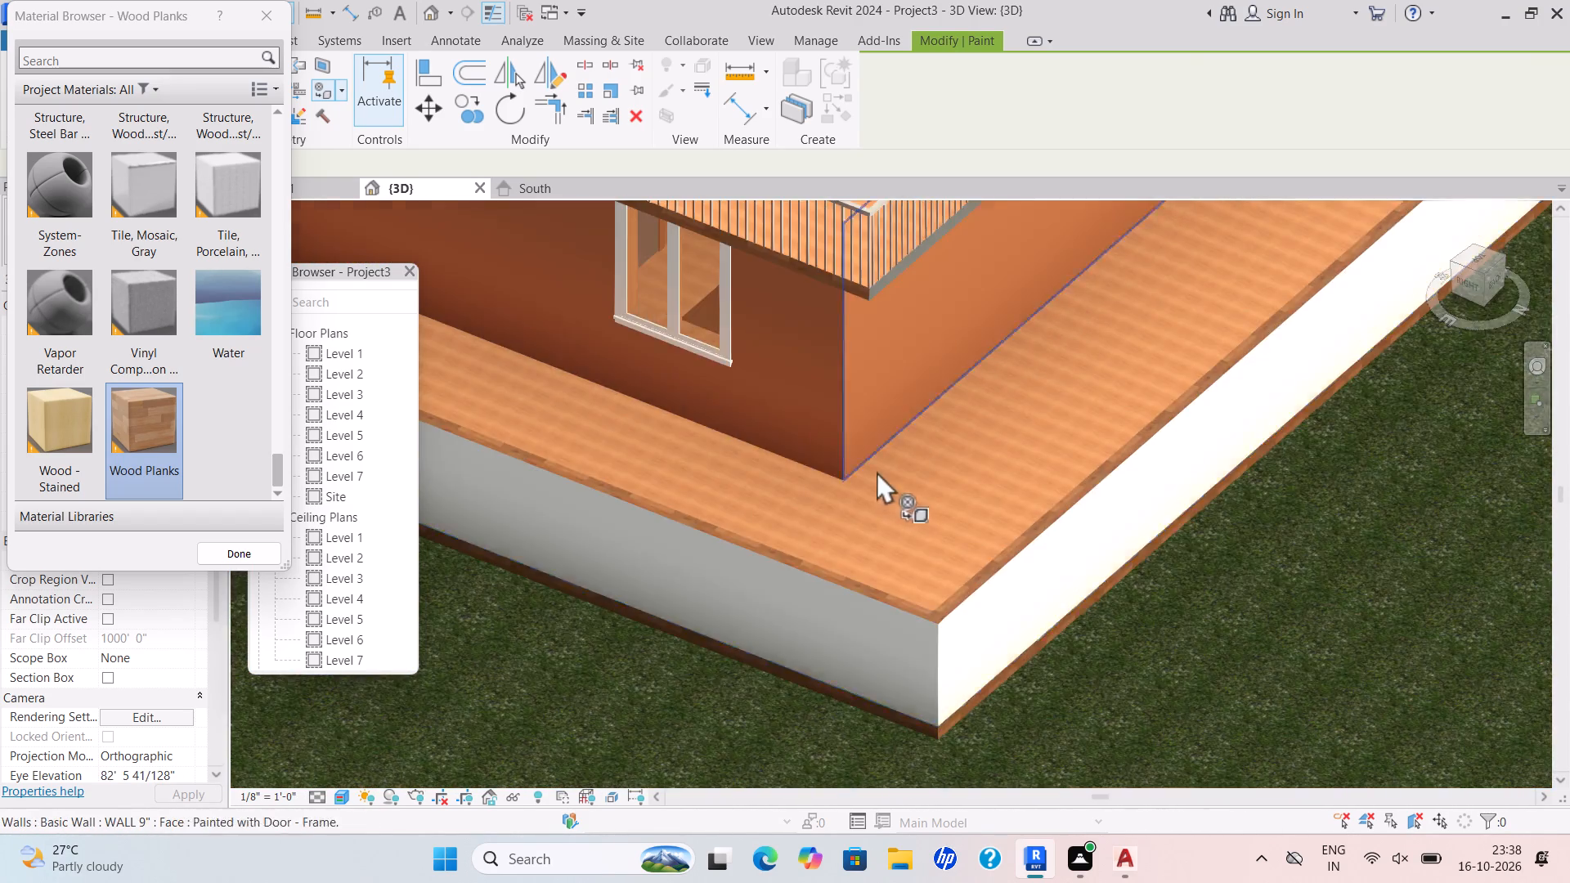
{"action": "middle_click_drag", "start_coordinate": [881, 486], "coordinate": [876, 616]}
{"action": "scroll", "coordinate": [907, 426], "scroll_direction": "up", "scroll_amount": 10}
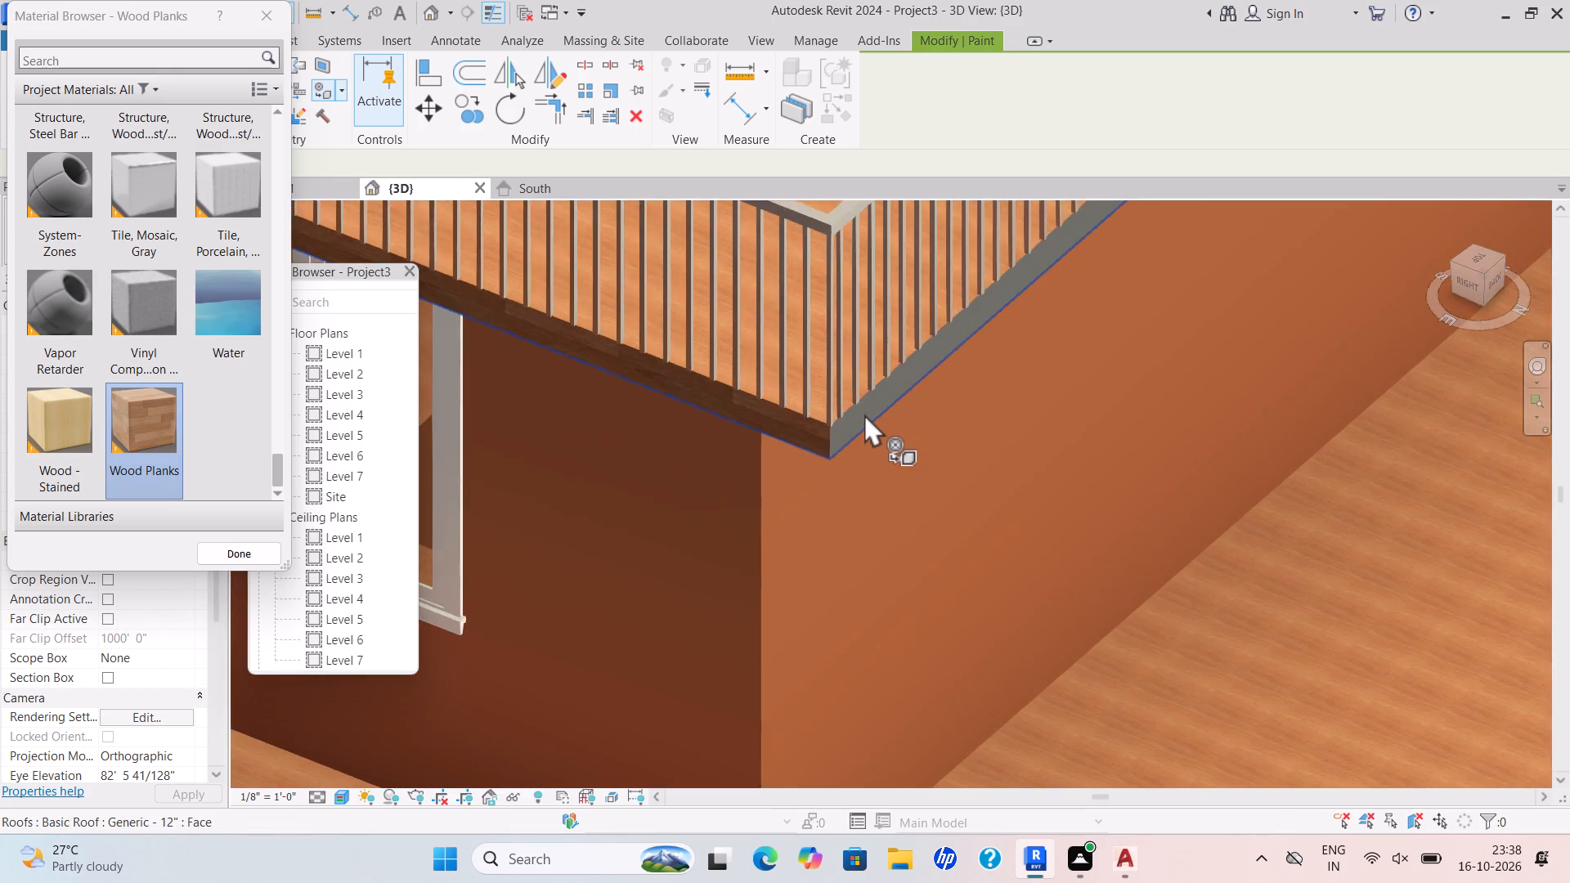
{"action": "scroll", "coordinate": [864, 414], "scroll_direction": "up", "scroll_amount": 3}
{"action": "left_click", "coordinate": [856, 415]}
Paint the roof's left edge face with the Wood Planks material.
{"action": "scroll", "coordinate": [892, 443], "scroll_direction": "down", "scroll_amount": 12}
{"action": "middle_click_drag", "start_coordinate": [1024, 466], "coordinate": [1025, 470], "text": "shift"}
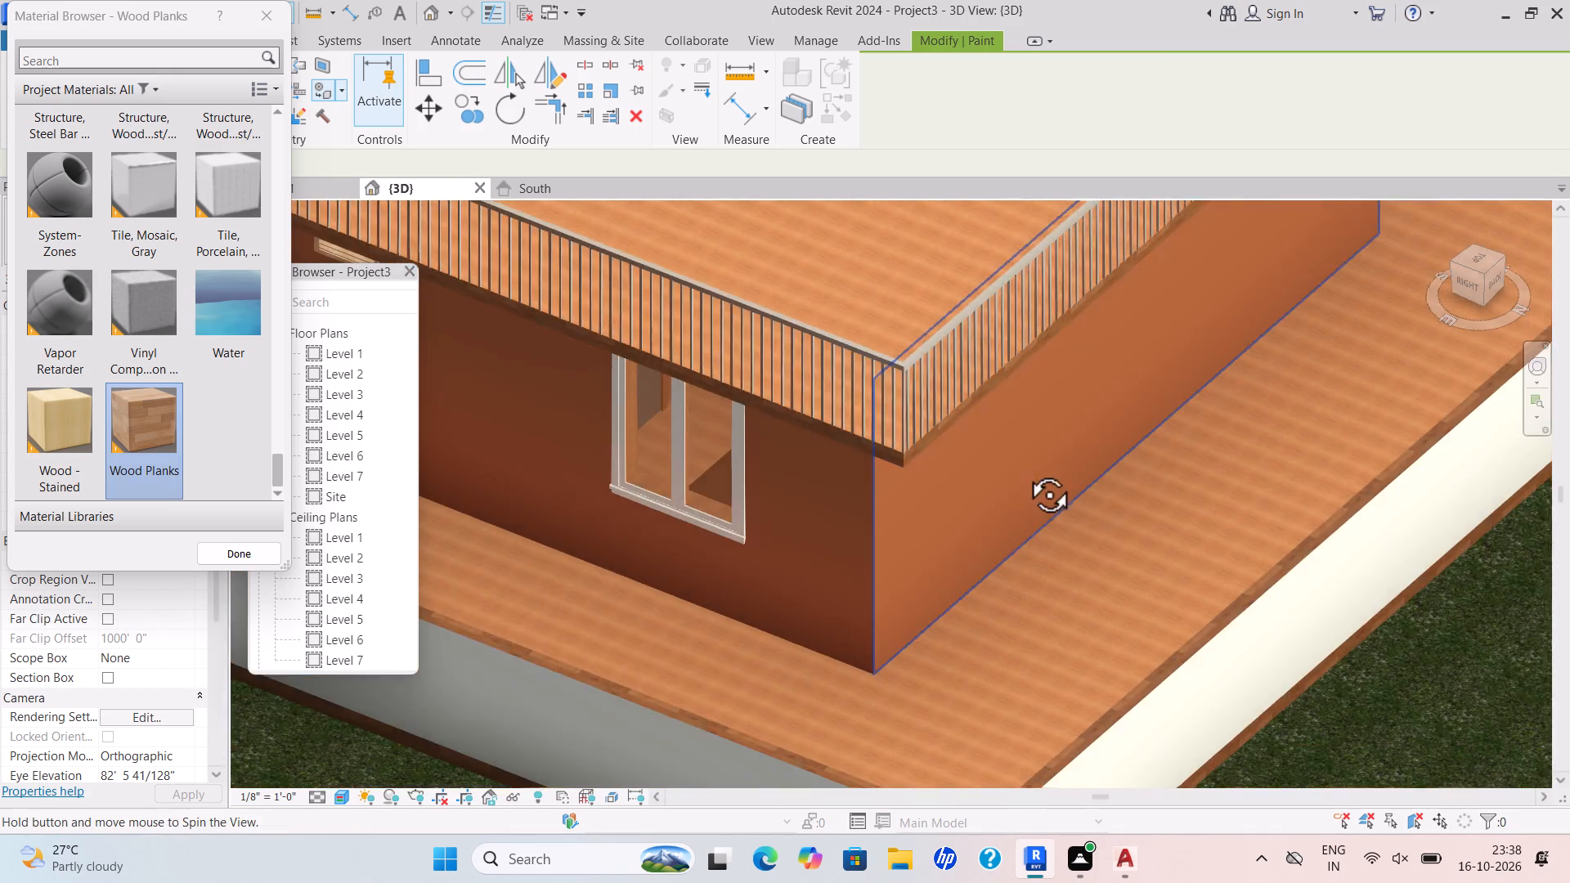
{"action": "middle_click_drag", "start_coordinate": [1025, 470], "coordinate": [805, 533], "text": "shift"}
{"action": "scroll", "coordinate": [1177, 460], "scroll_direction": "down", "scroll_amount": 1}
{"action": "middle_click_drag", "start_coordinate": [1181, 459], "coordinate": [972, 469], "text": "shift"}
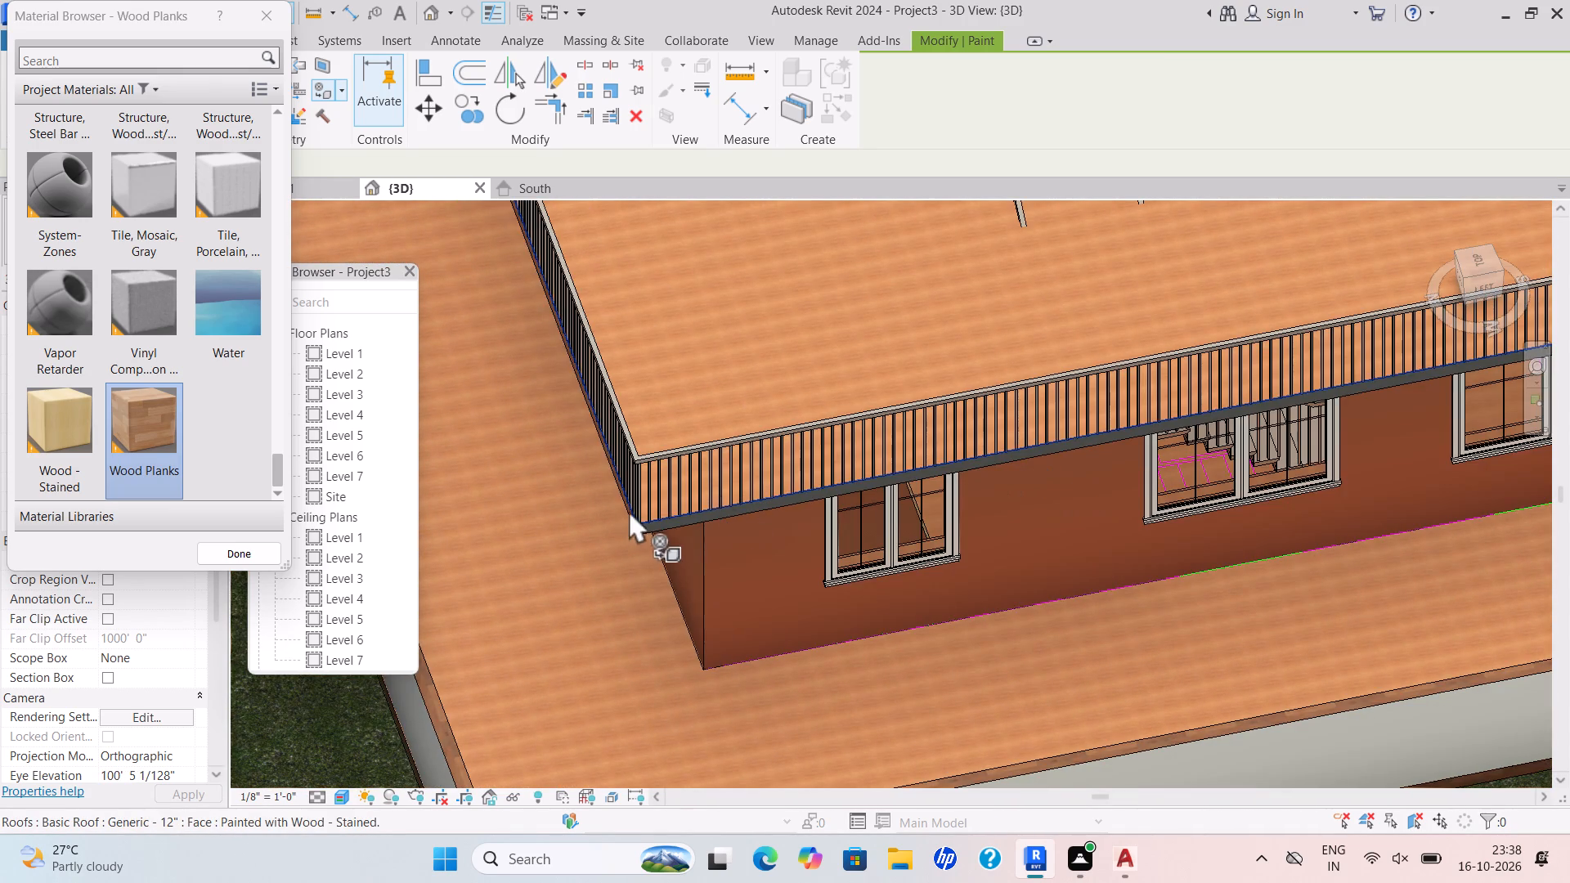
{"action": "scroll", "coordinate": [669, 519], "scroll_direction": "up", "scroll_amount": 9}
{"action": "left_click", "coordinate": [643, 526]}
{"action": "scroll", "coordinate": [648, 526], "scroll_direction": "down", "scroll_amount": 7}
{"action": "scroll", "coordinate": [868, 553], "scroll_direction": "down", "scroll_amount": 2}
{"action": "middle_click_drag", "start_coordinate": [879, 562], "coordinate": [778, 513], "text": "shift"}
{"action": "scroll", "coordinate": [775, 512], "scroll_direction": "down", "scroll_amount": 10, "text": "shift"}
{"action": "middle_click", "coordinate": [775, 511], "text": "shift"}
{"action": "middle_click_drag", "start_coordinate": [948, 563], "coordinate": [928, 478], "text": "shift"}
In the South elevation, copy the whole house storey with its roof and railing and paste it aligned to Levels 2 through 7.
{"action": "left_click", "coordinate": [559, 178]}
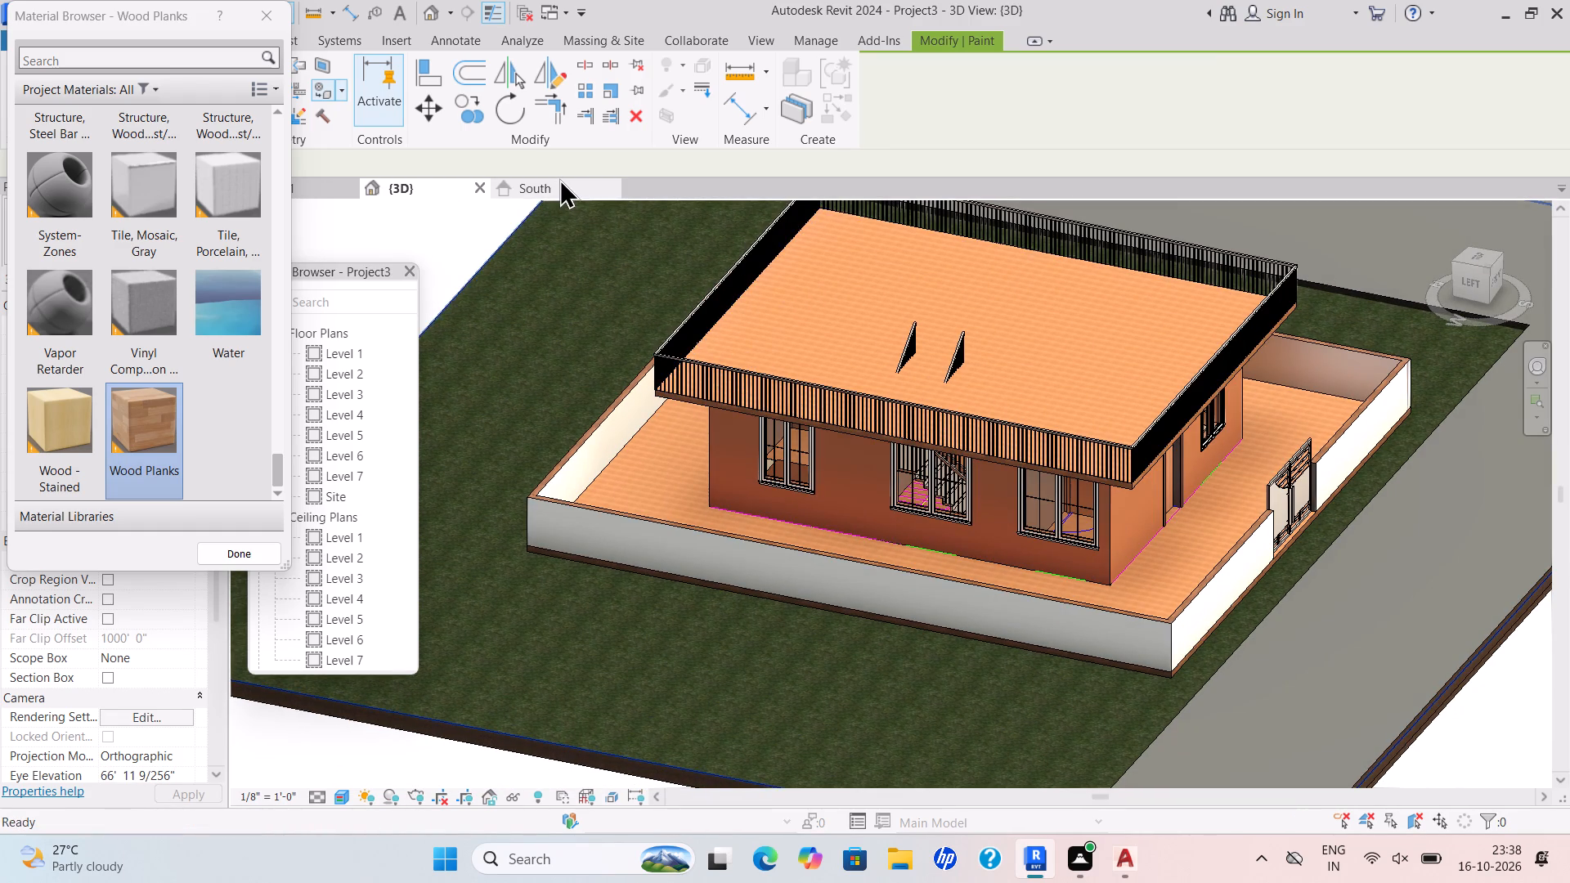
{"action": "scroll", "coordinate": [793, 511], "scroll_direction": "up", "scroll_amount": 5}
{"action": "left_click_drag", "start_coordinate": [720, 513], "coordinate": [921, 523]}
{"action": "left_click_drag", "start_coordinate": [722, 511], "coordinate": [892, 539]}
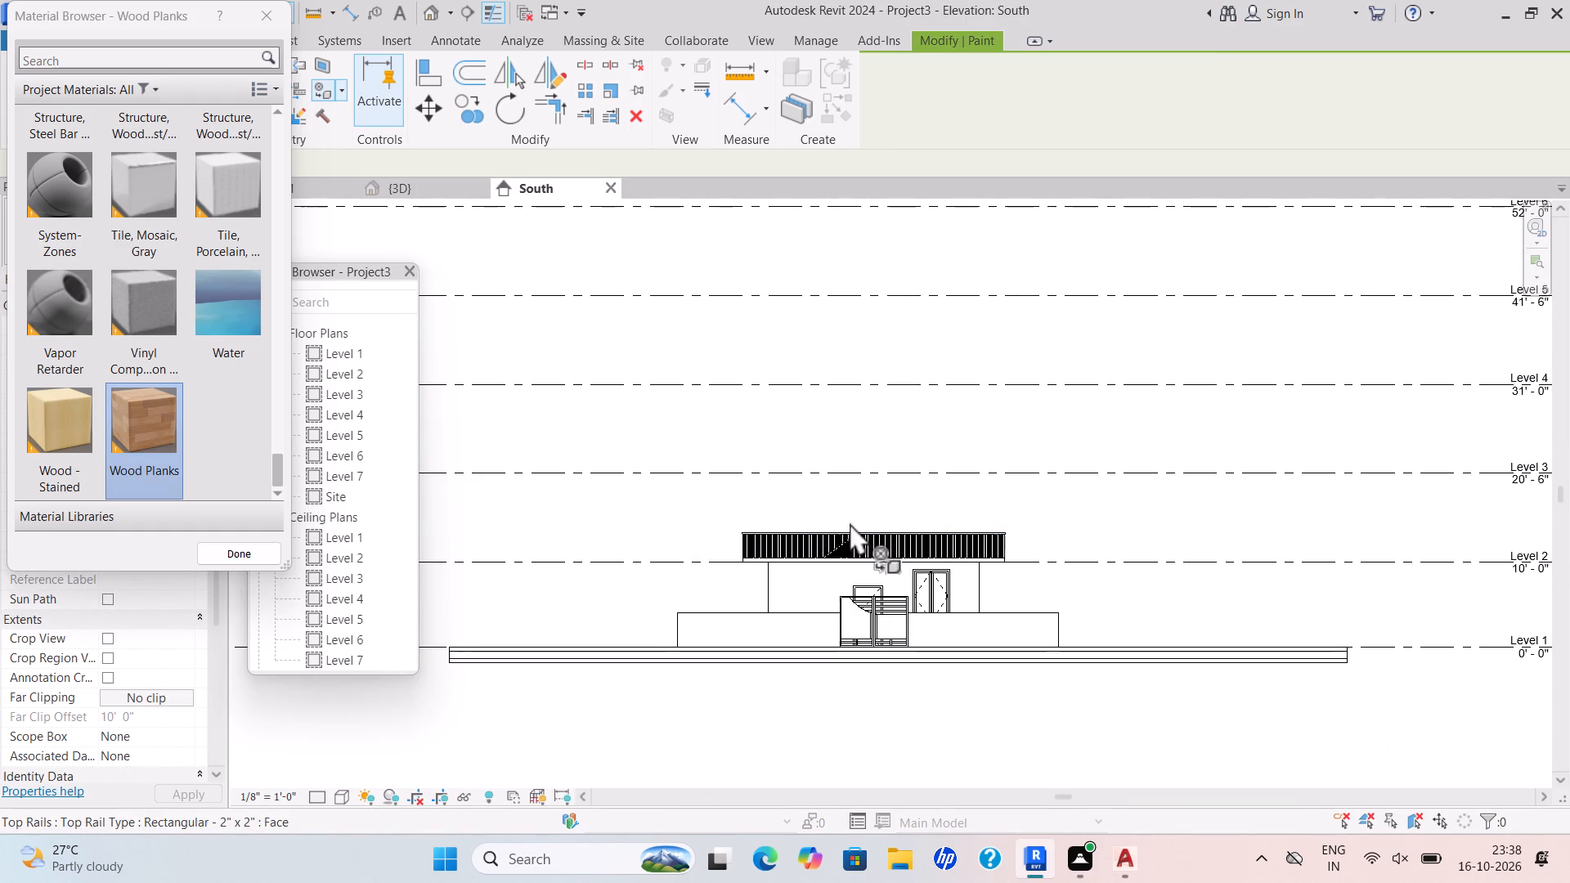
{"action": "key", "text": "Escape"}
{"action": "key", "text": "Escape"}
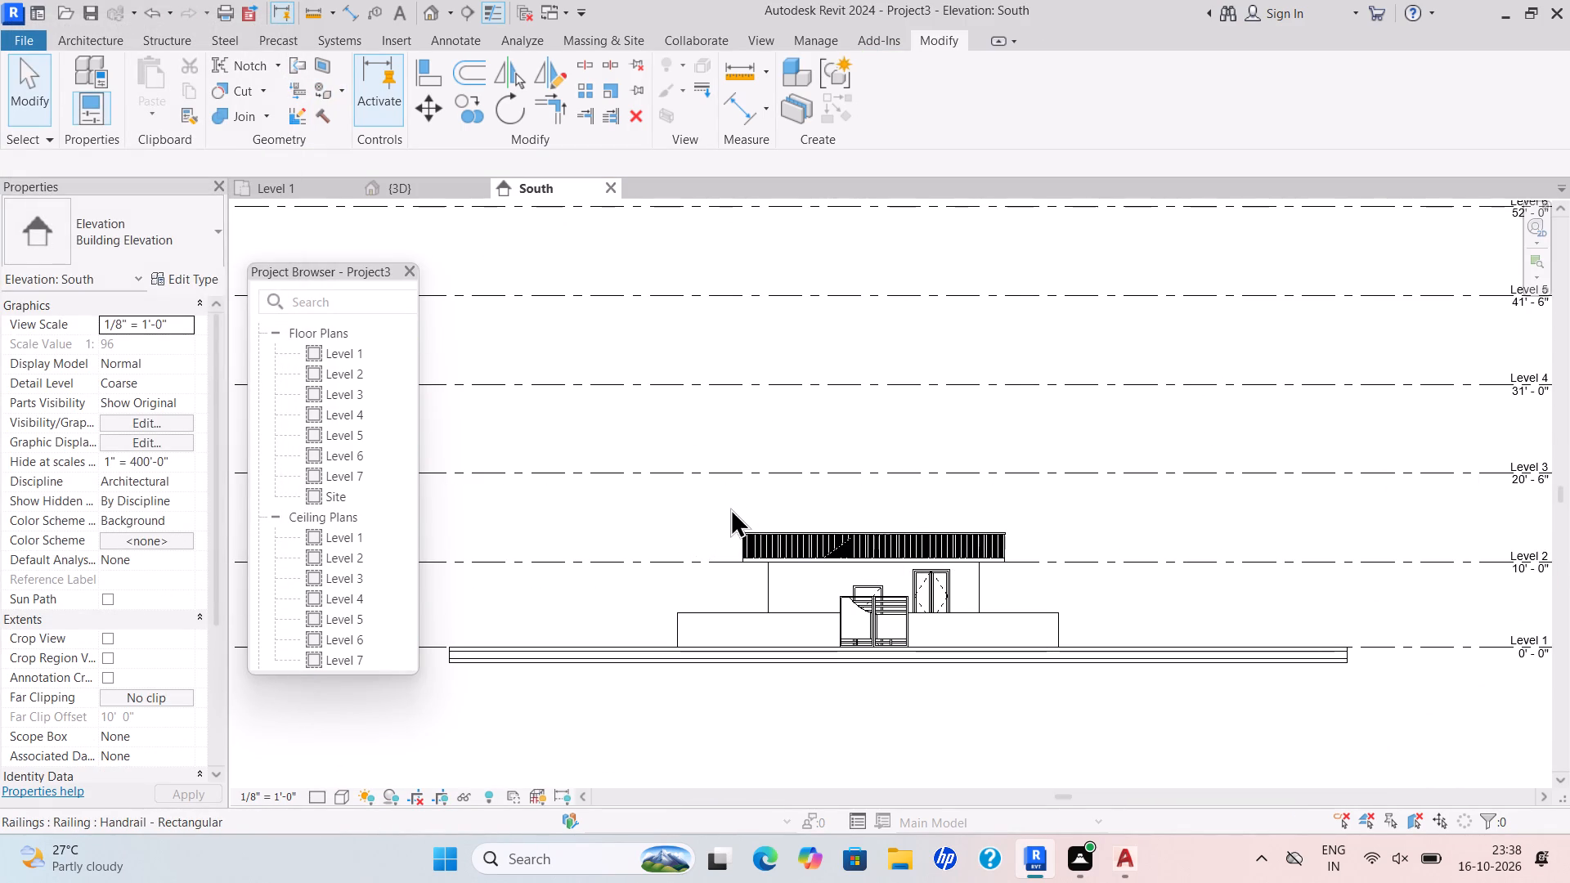
{"action": "left_click_drag", "start_coordinate": [730, 508], "coordinate": [1028, 699]}
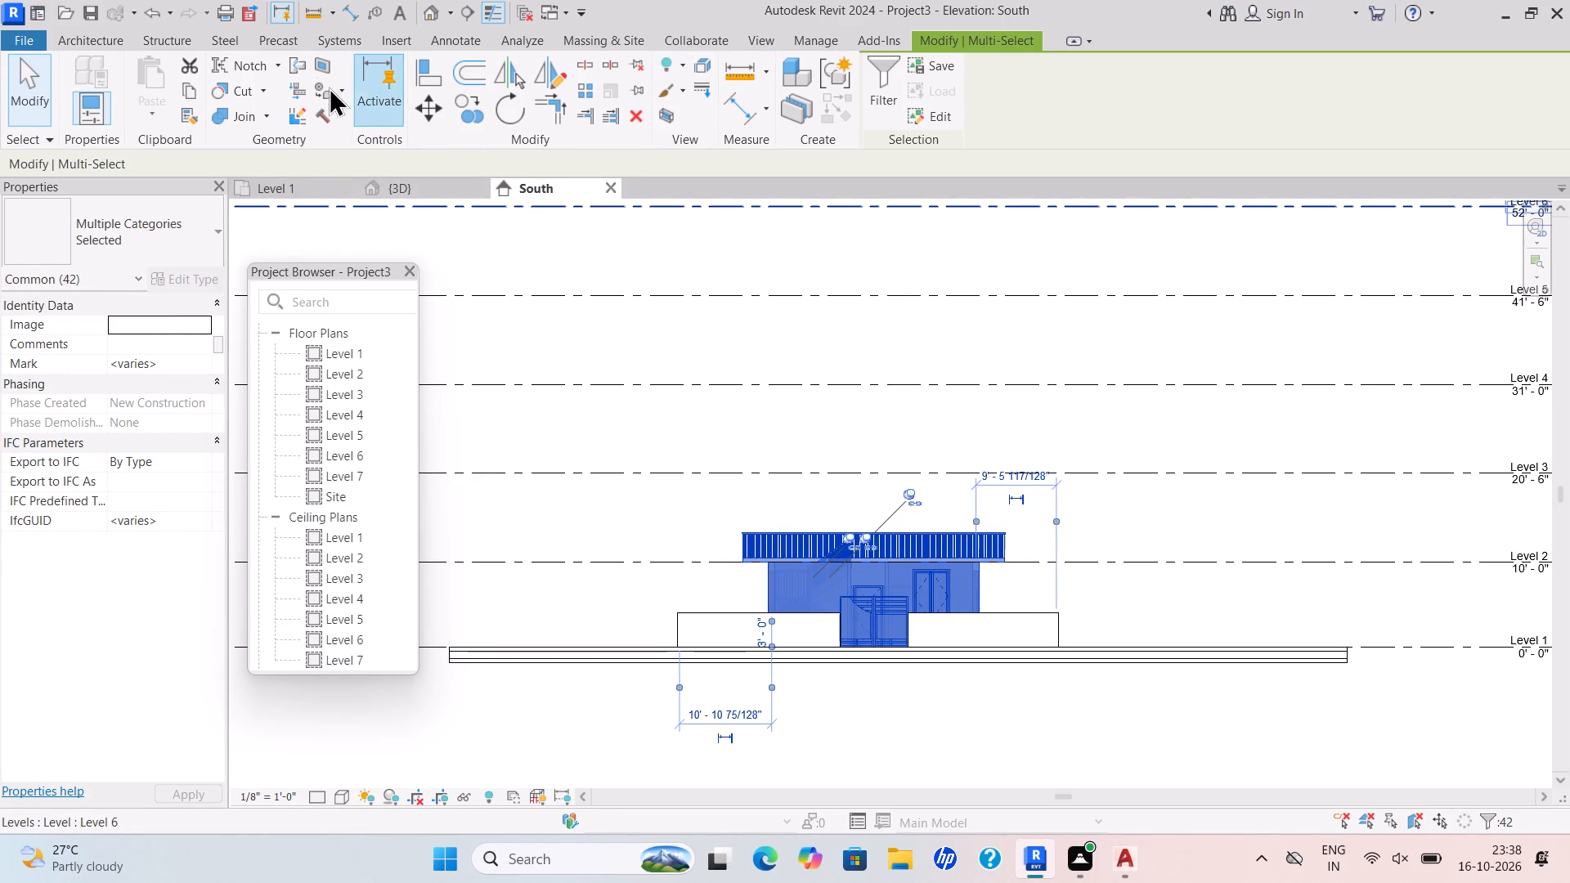
{"action": "left_click", "coordinate": [192, 89]}
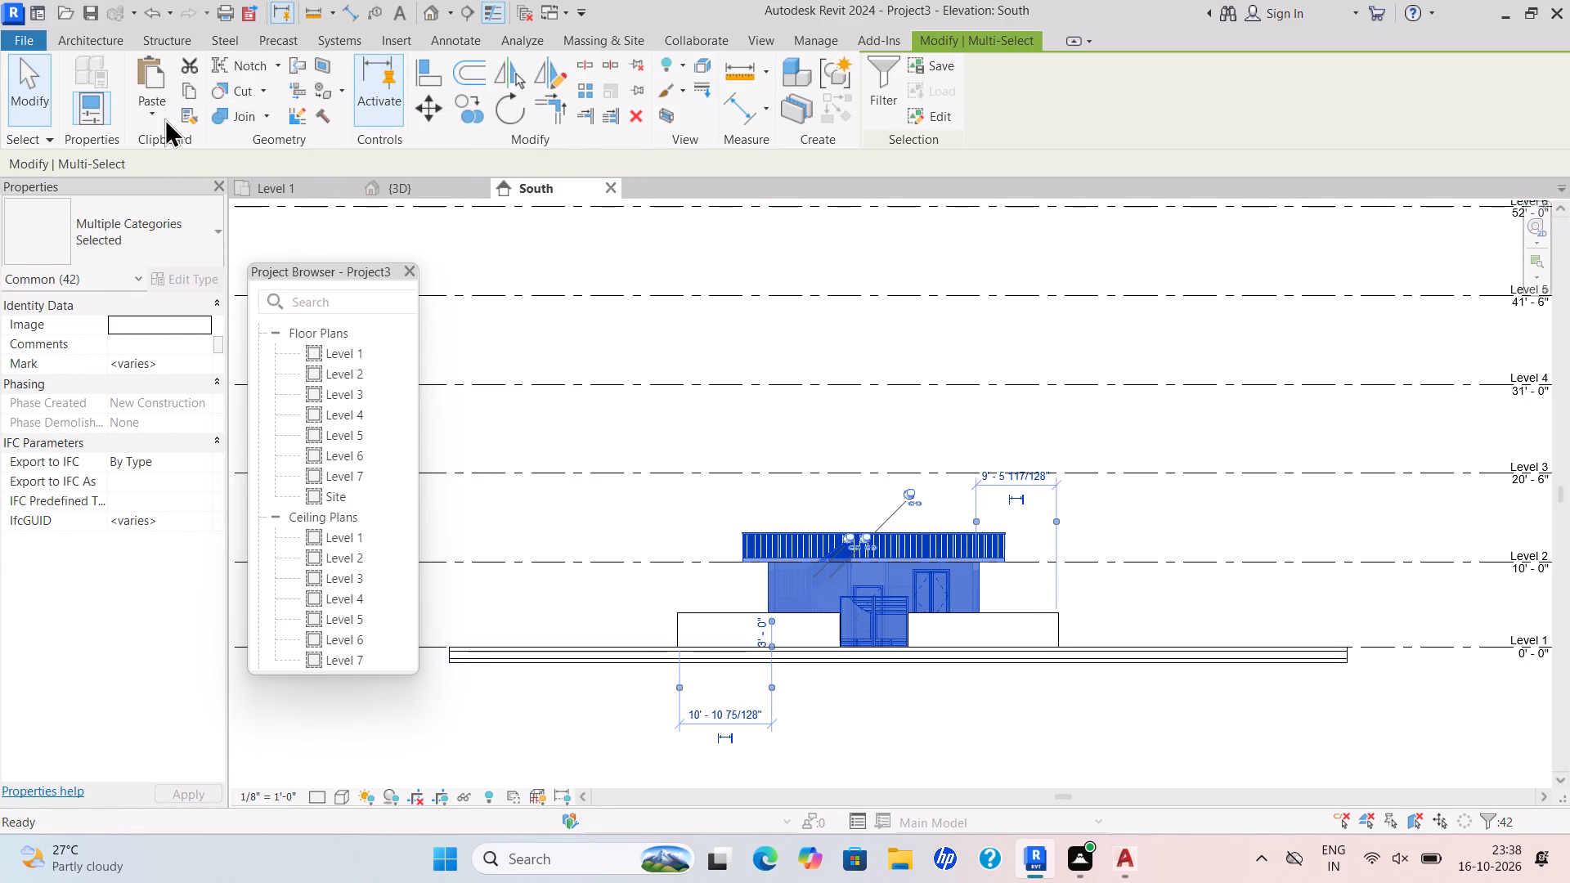
{"action": "left_click", "coordinate": [164, 118]}
{"action": "left_click", "coordinate": [206, 180]}
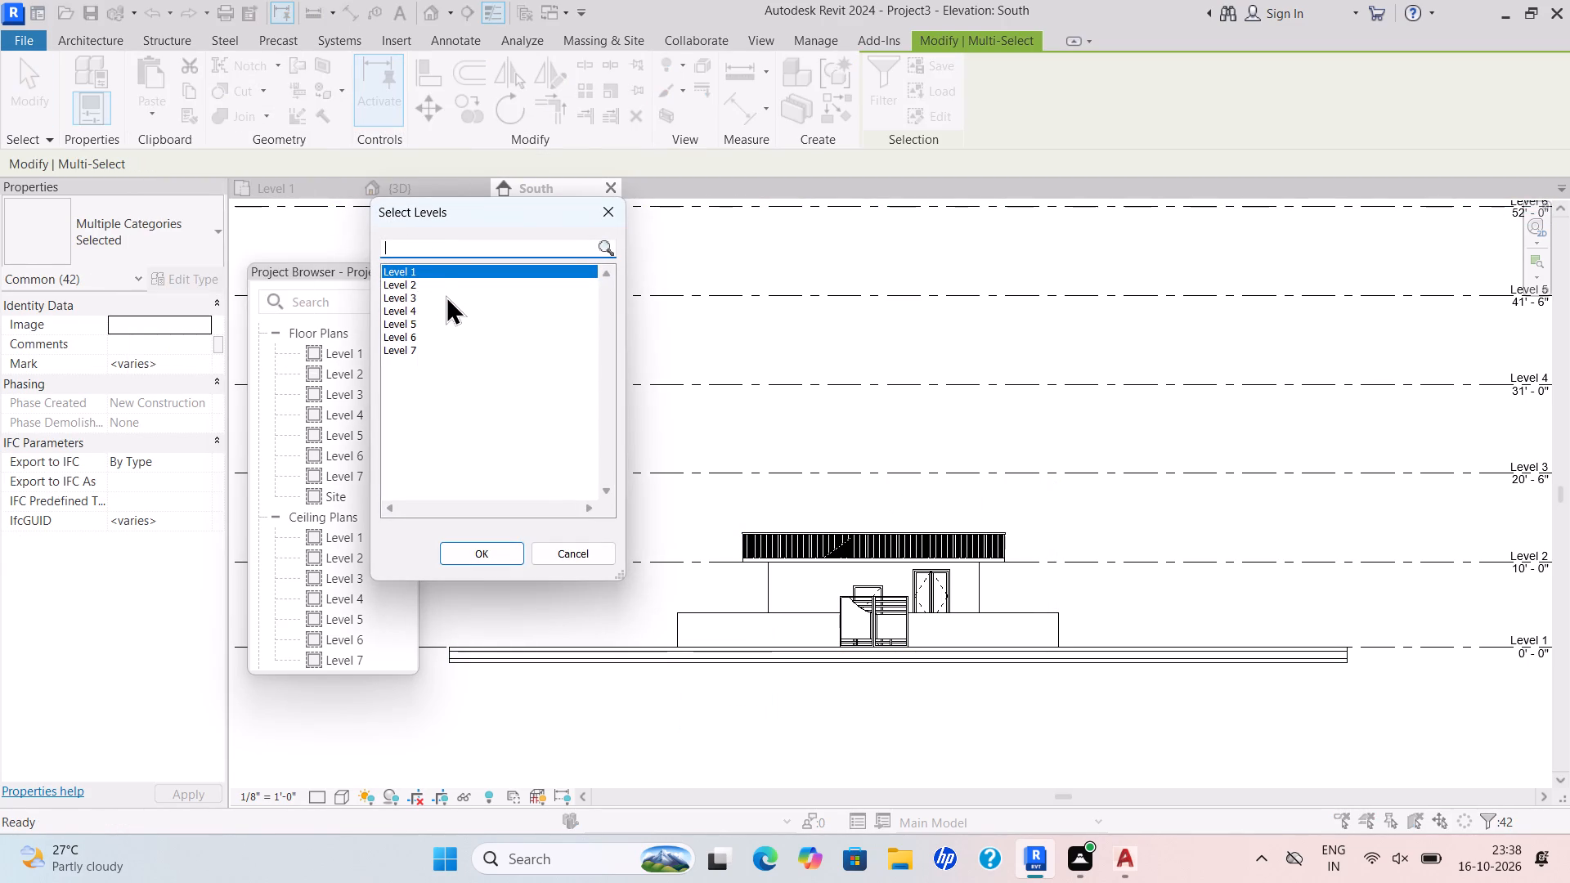
{"action": "left_click_drag", "start_coordinate": [437, 285], "coordinate": [424, 407]}
{"action": "left_click", "coordinate": [482, 547]}
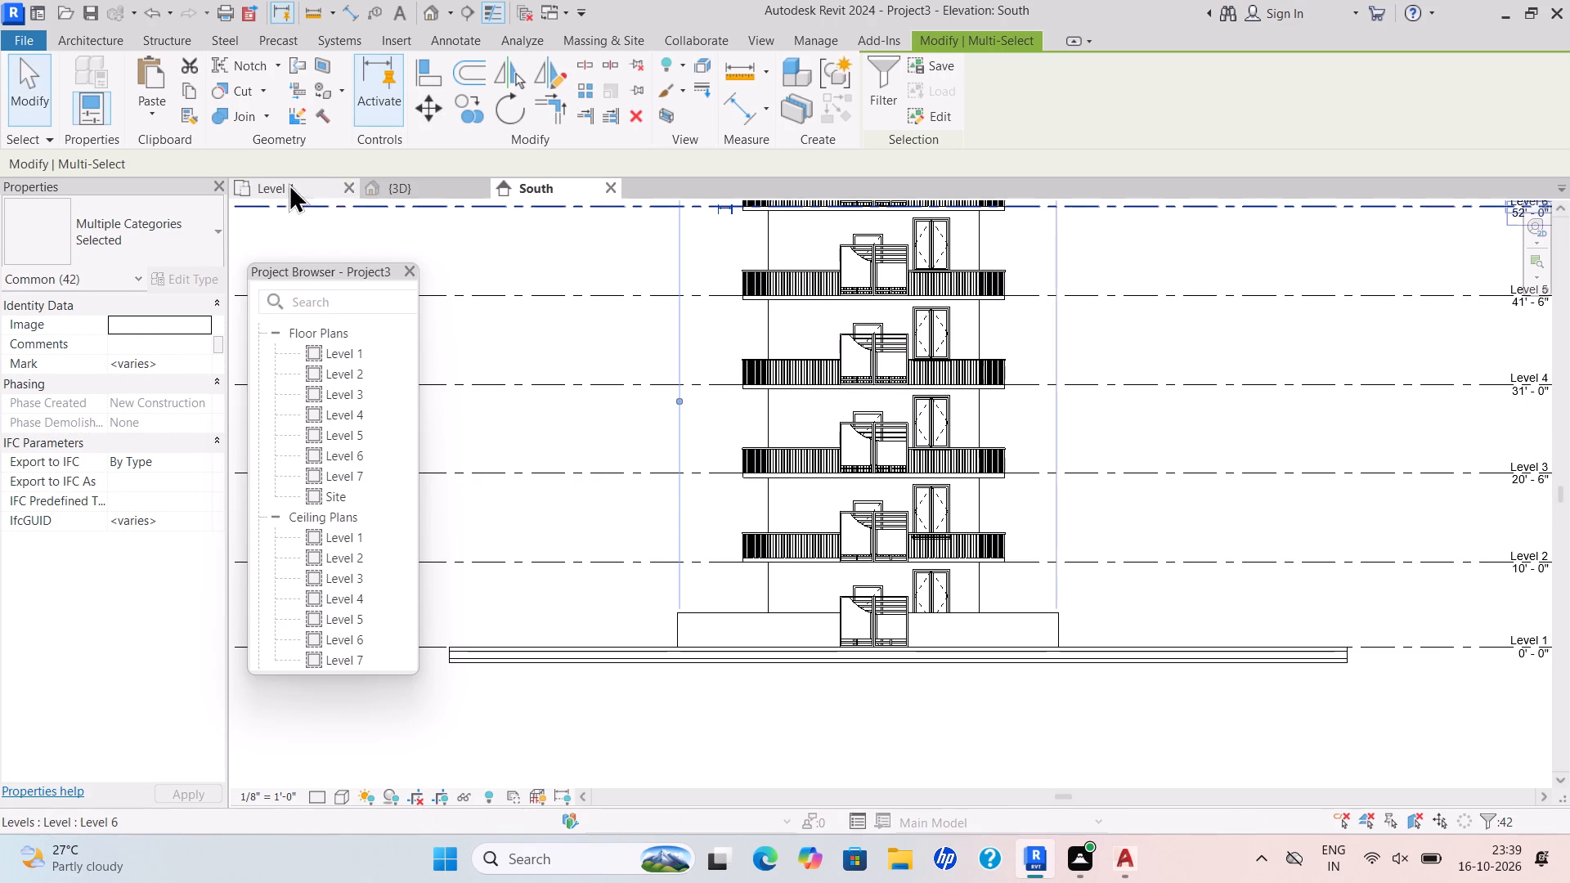
In the 3D view, delete the copied gates floating in front of the building at Levels 2 and 3.
{"action": "left_click", "coordinate": [431, 178]}
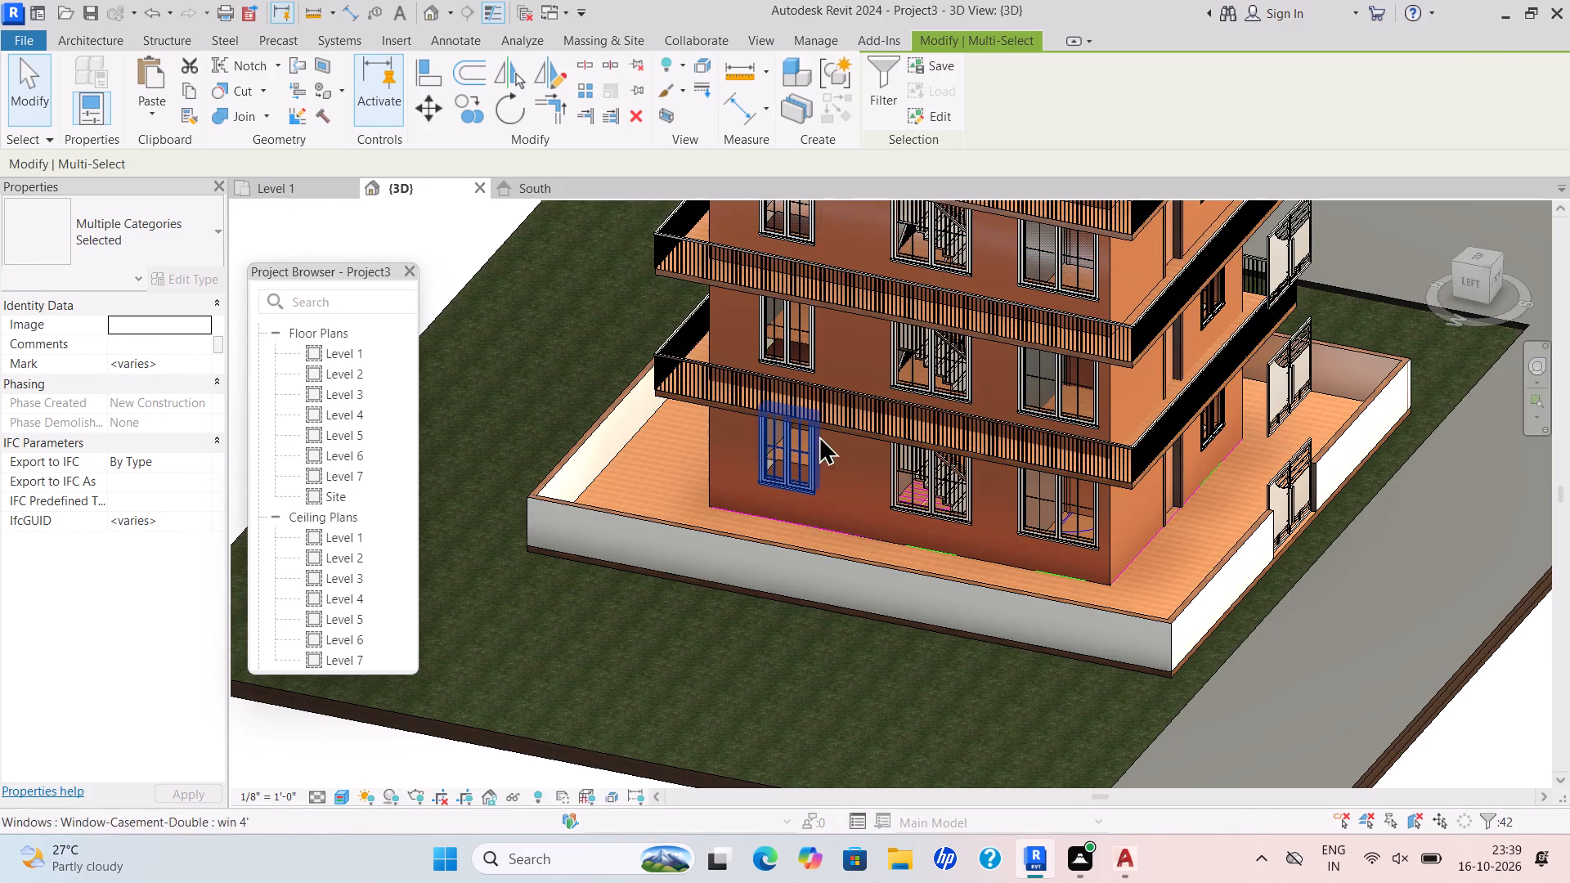
{"action": "scroll", "coordinate": [864, 468], "scroll_direction": "up", "scroll_amount": 1}
{"action": "middle_click_drag", "start_coordinate": [882, 459], "coordinate": [868, 515]}
{"action": "scroll", "coordinate": [868, 515], "scroll_direction": "down", "scroll_amount": 1}
{"action": "scroll", "coordinate": [1027, 563], "scroll_direction": "down", "scroll_amount": 1, "text": "shift"}
{"action": "middle_click_drag", "start_coordinate": [1027, 563], "coordinate": [849, 548], "text": "shift"}
{"action": "scroll", "coordinate": [842, 543], "scroll_direction": "up", "scroll_amount": 1}
{"action": "middle_click_drag", "start_coordinate": [1030, 551], "coordinate": [944, 545]}
{"action": "scroll", "coordinate": [1140, 469], "scroll_direction": "up", "scroll_amount": 1}
{"action": "scroll", "coordinate": [1017, 488], "scroll_direction": "up", "scroll_amount": 4}
{"action": "left_click", "coordinate": [987, 559]}
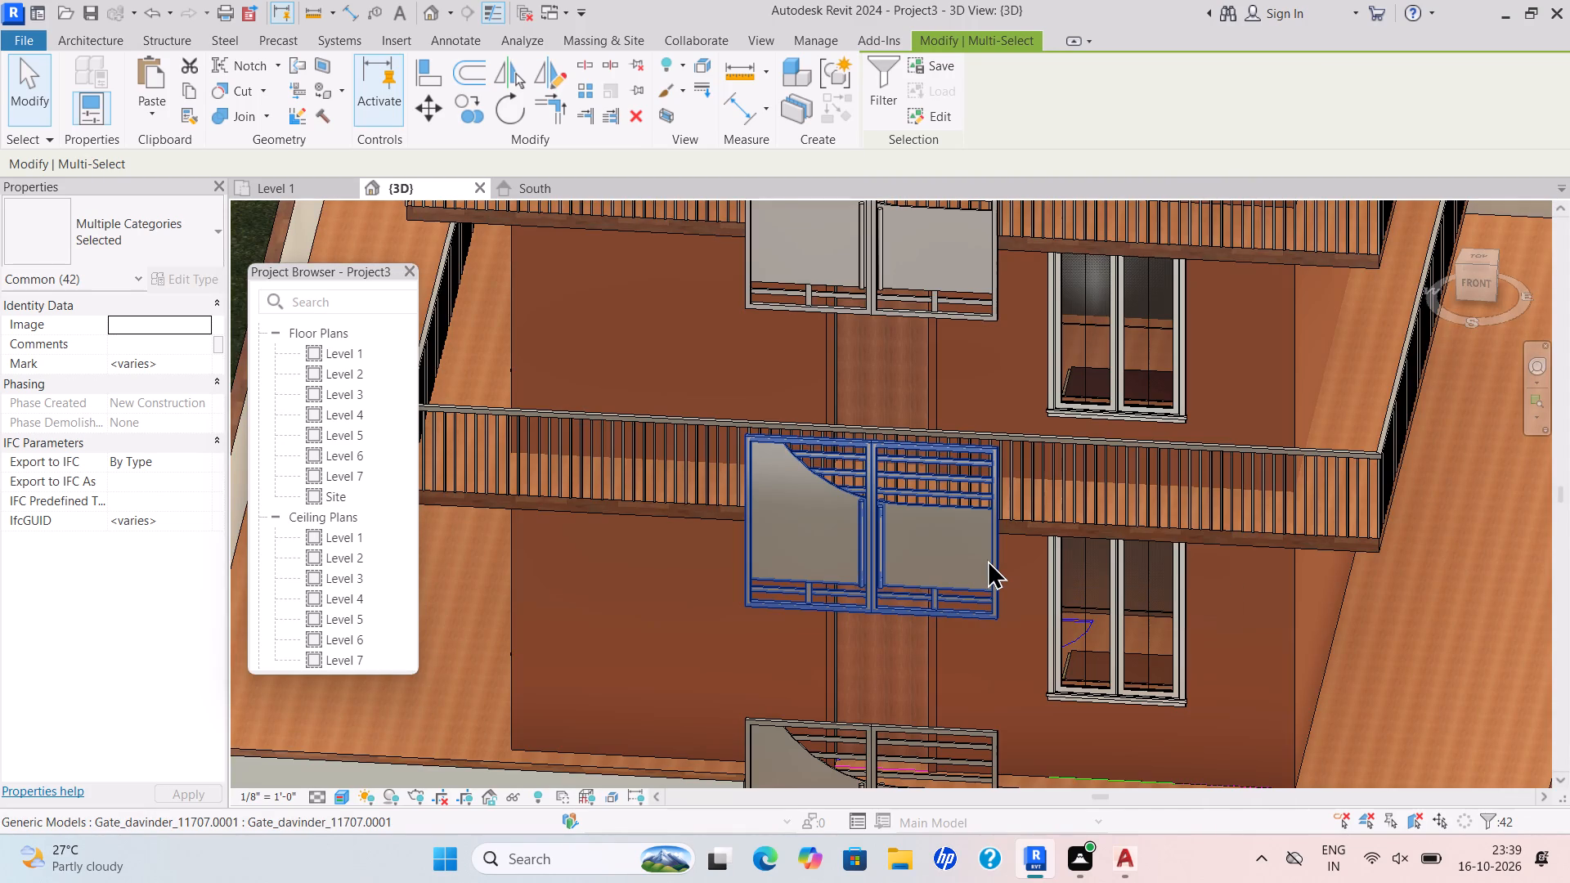
{"action": "key", "text": "Delete"}
{"action": "middle_click_drag", "start_coordinate": [981, 362], "coordinate": [944, 536]}
{"action": "scroll", "coordinate": [925, 495], "scroll_direction": "up", "scroll_amount": 1}
{"action": "left_click", "coordinate": [927, 479]}
{"action": "key", "text": "Delete"}
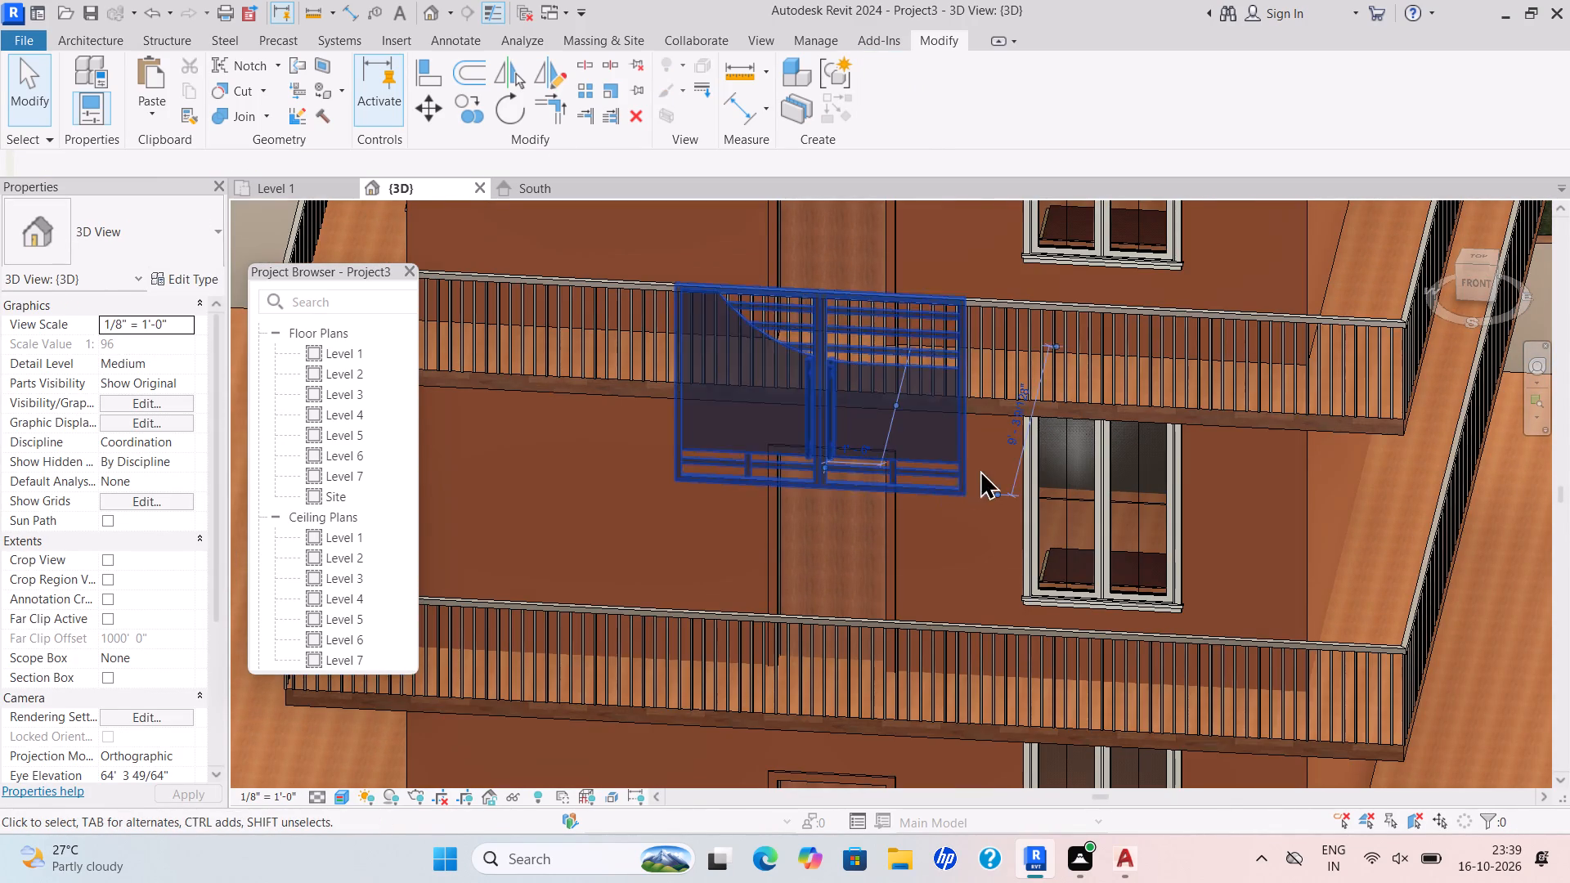
Delete the copied floating gates at Levels 4 and 5.
{"action": "scroll", "coordinate": [988, 468], "scroll_direction": "down", "scroll_amount": 1}
{"action": "middle_click_drag", "start_coordinate": [988, 468], "coordinate": [890, 661]}
{"action": "scroll", "coordinate": [901, 642], "scroll_direction": "down", "scroll_amount": 2}
{"action": "left_click", "coordinate": [864, 456]}
{"action": "key", "text": "Delete"}
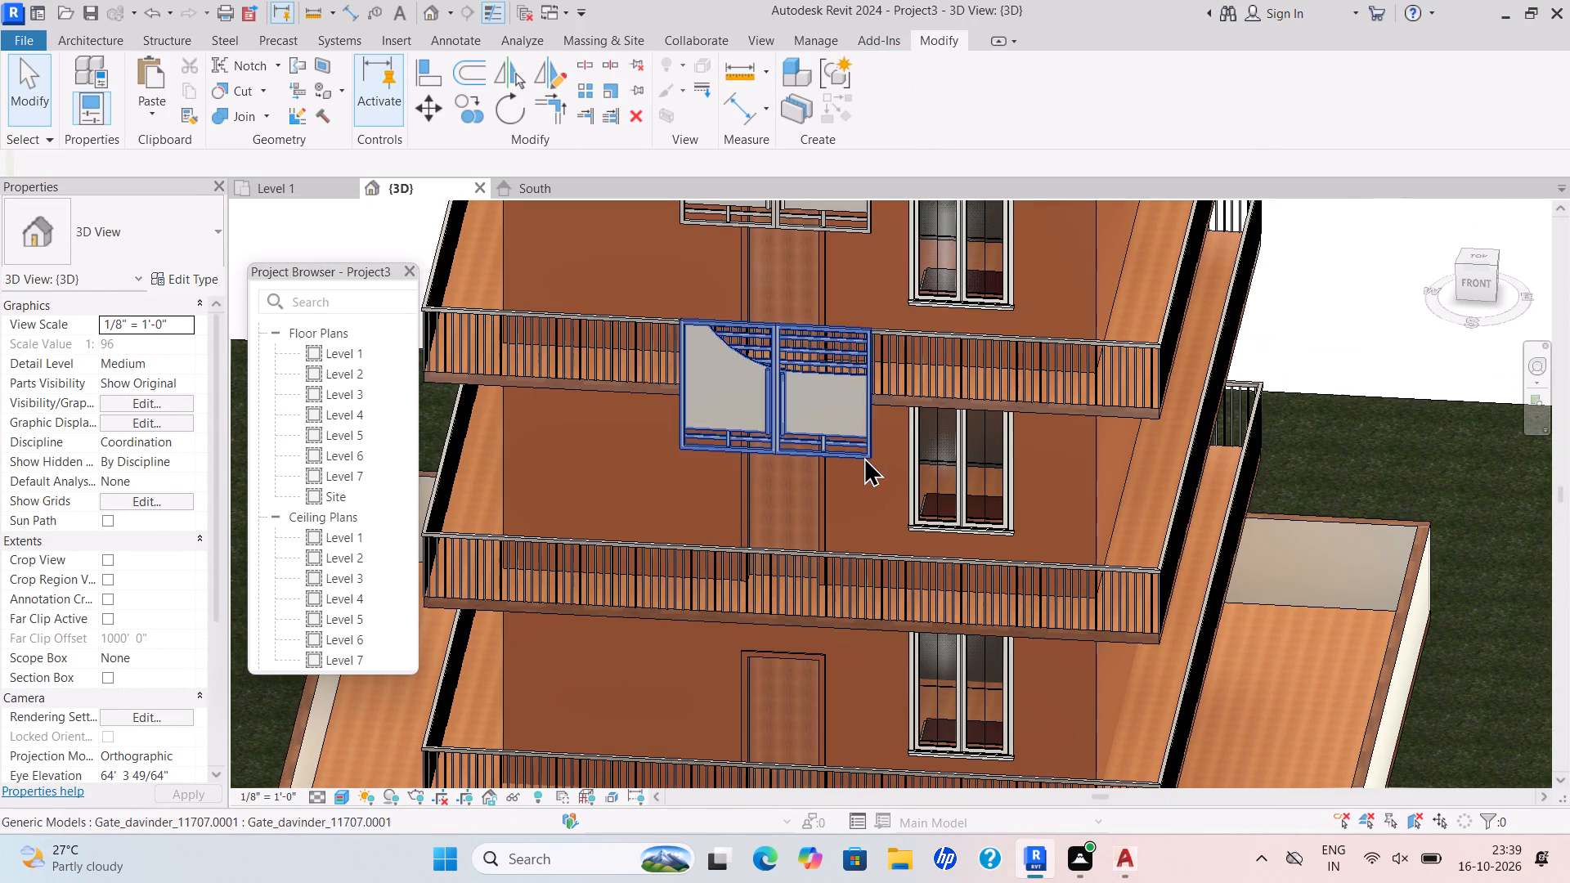
{"action": "scroll", "coordinate": [894, 452], "scroll_direction": "down", "scroll_amount": 1}
{"action": "middle_click_drag", "start_coordinate": [894, 452], "coordinate": [840, 648]}
{"action": "left_click", "coordinate": [789, 453]}
{"action": "key", "text": "Delete"}
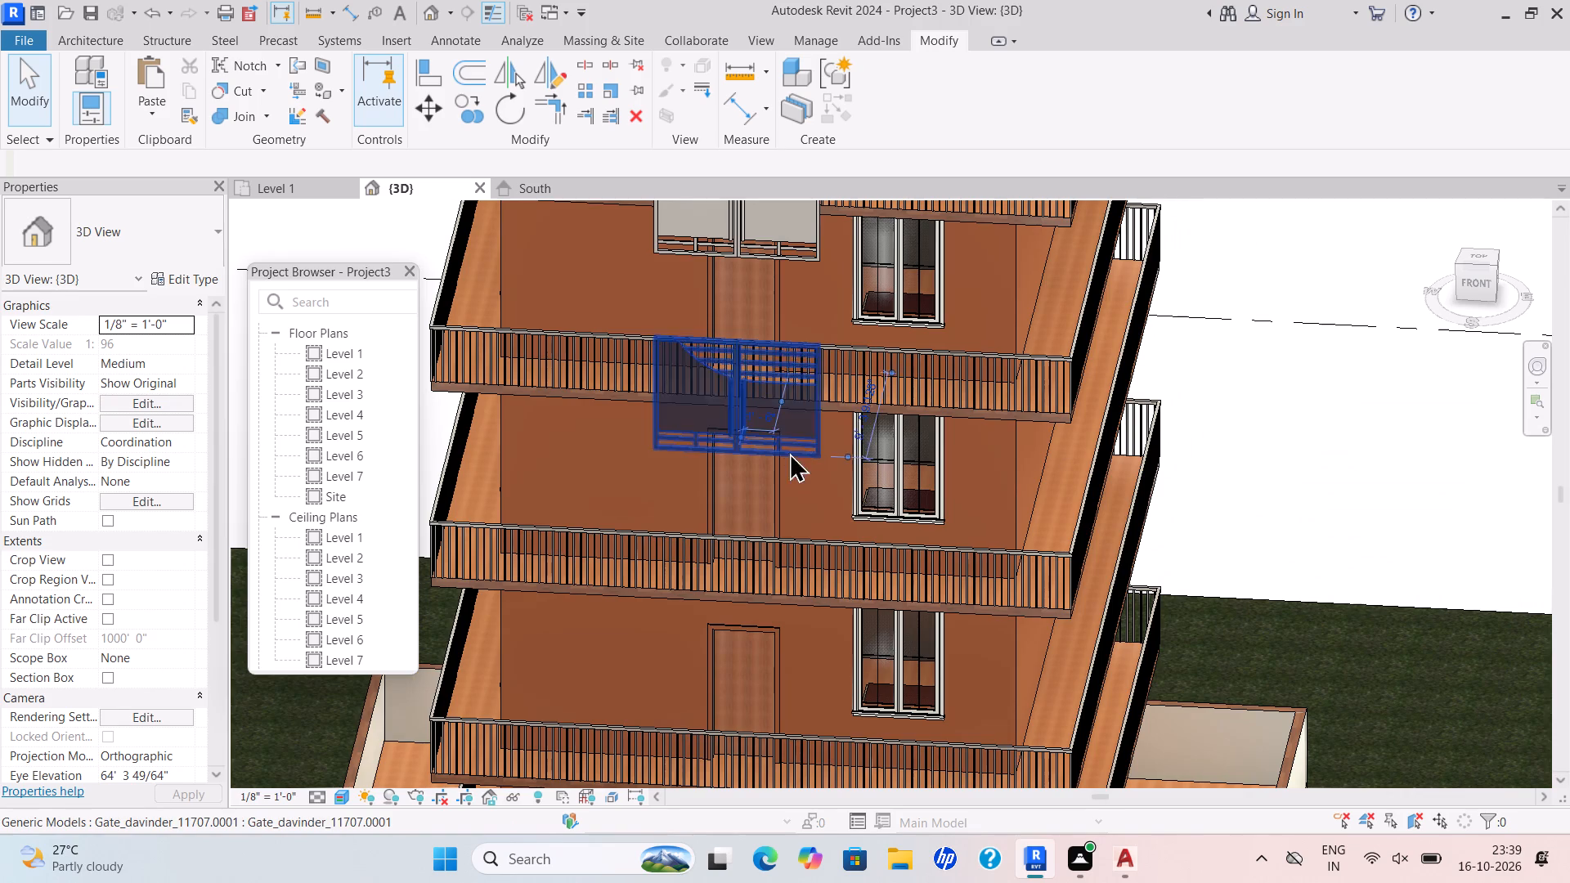
Delete the copied floating gates at Levels 6 and 7.
{"action": "scroll", "coordinate": [910, 424], "scroll_direction": "down", "scroll_amount": 2}
{"action": "middle_click_drag", "start_coordinate": [914, 424], "coordinate": [868, 662]}
{"action": "left_click", "coordinate": [784, 531]}
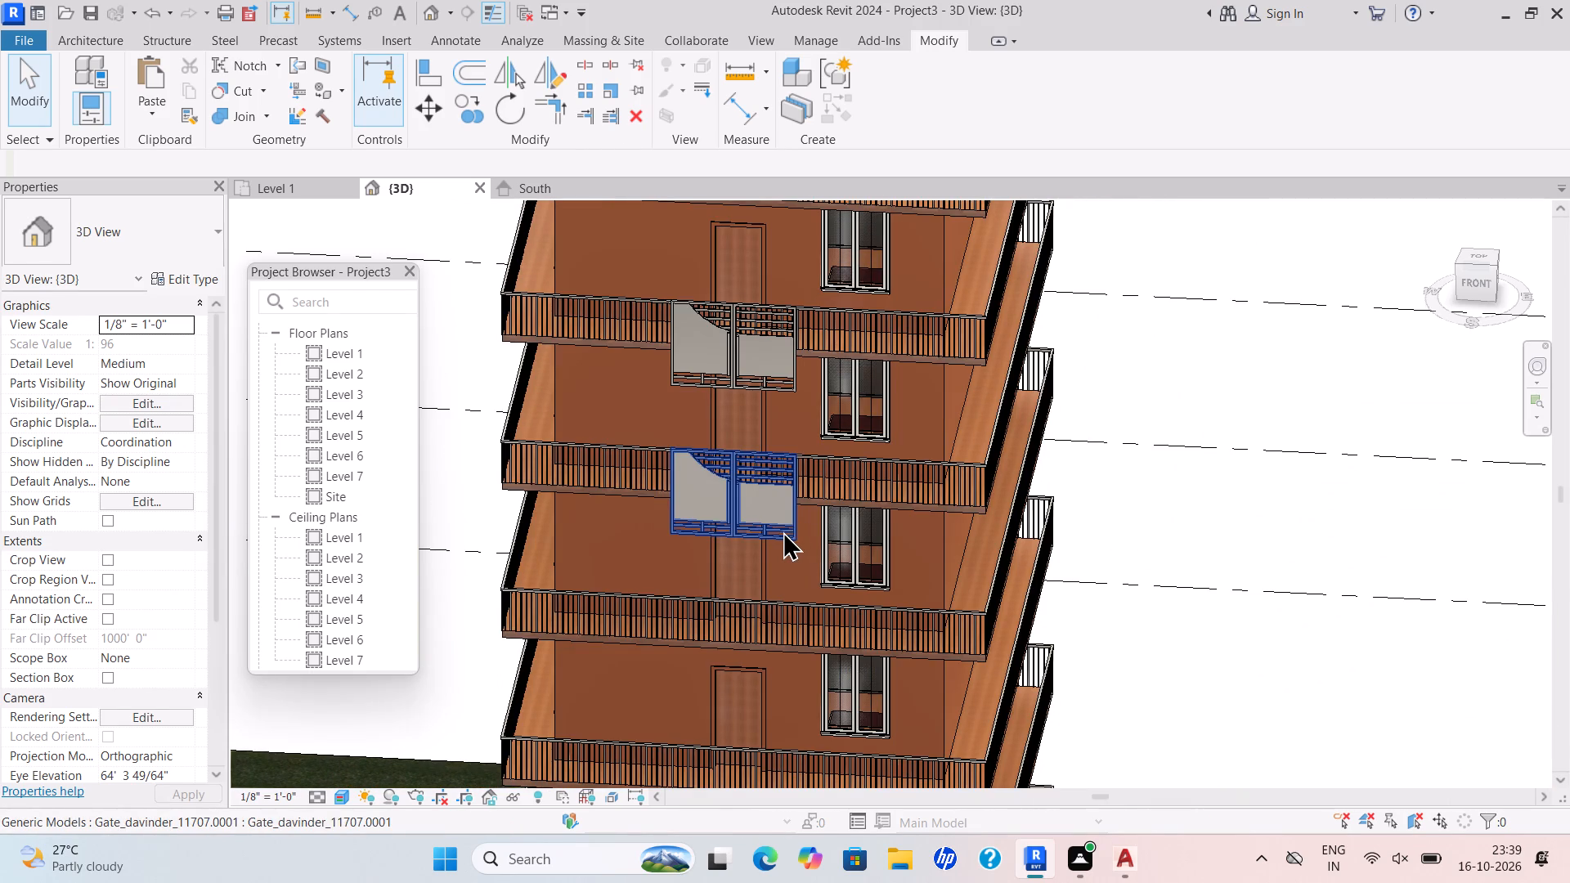
{"action": "key", "text": "Delete"}
{"action": "left_click", "coordinate": [769, 379]}
{"action": "key", "text": "Delete"}
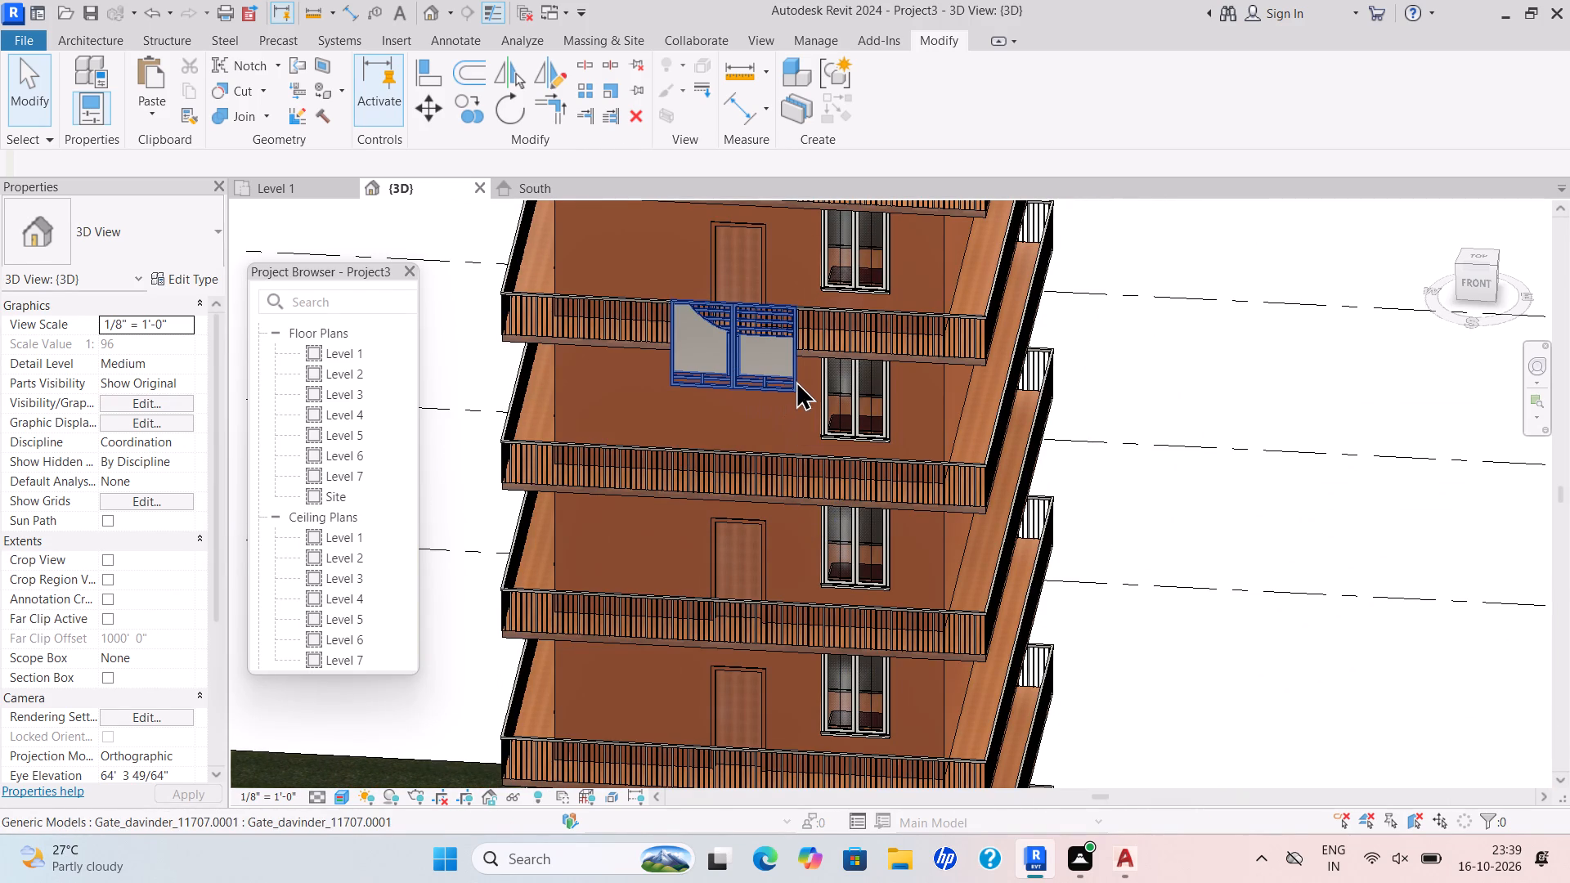
{"action": "left_click", "coordinate": [796, 379]}
{"action": "key", "text": "Delete"}
{"action": "scroll", "coordinate": [798, 389], "scroll_direction": "down", "scroll_amount": 4}
{"action": "middle_click_drag", "start_coordinate": [800, 401], "coordinate": [782, 475]}
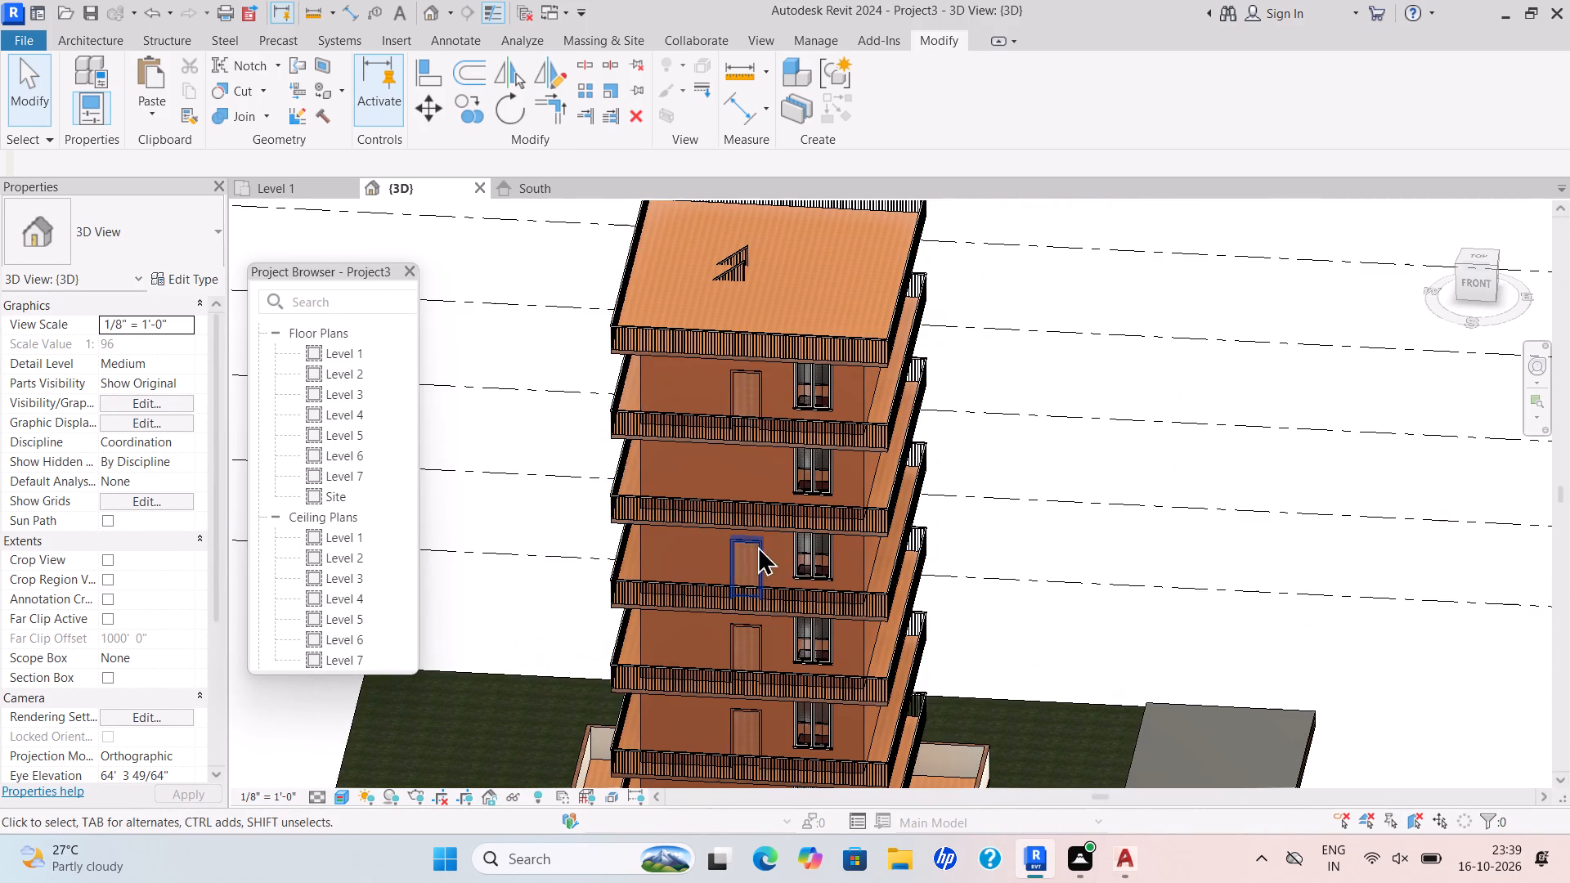
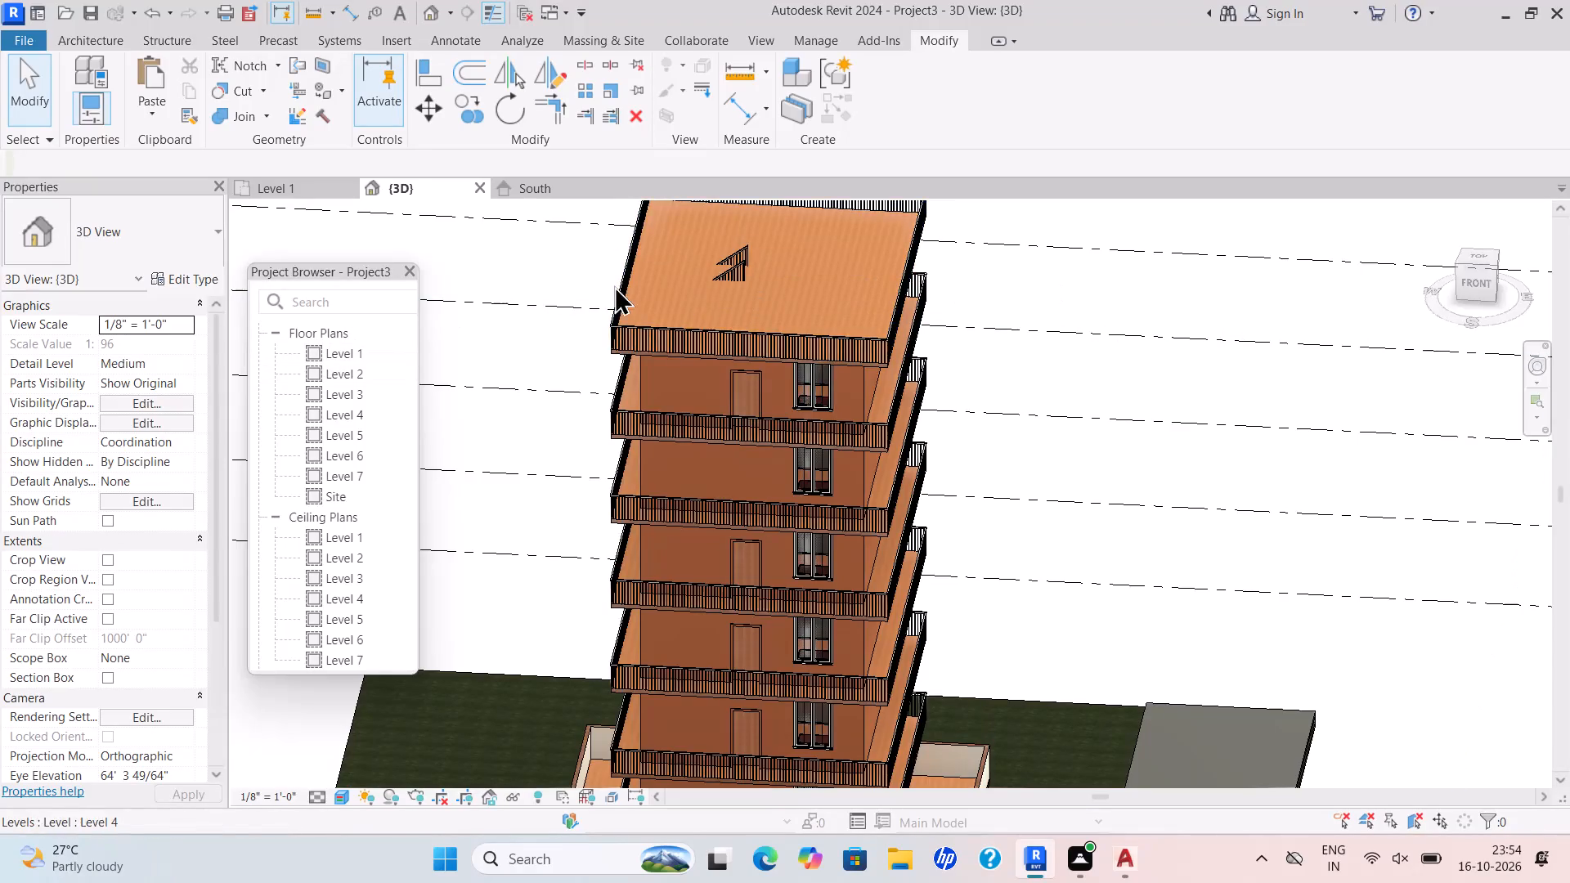
Examine the multi-storey building from the front and side, checking its balconies, railings, windows, doors and ground-level gate.
{"action": "middle_click_drag", "start_coordinate": [790, 370], "coordinate": [792, 356]}
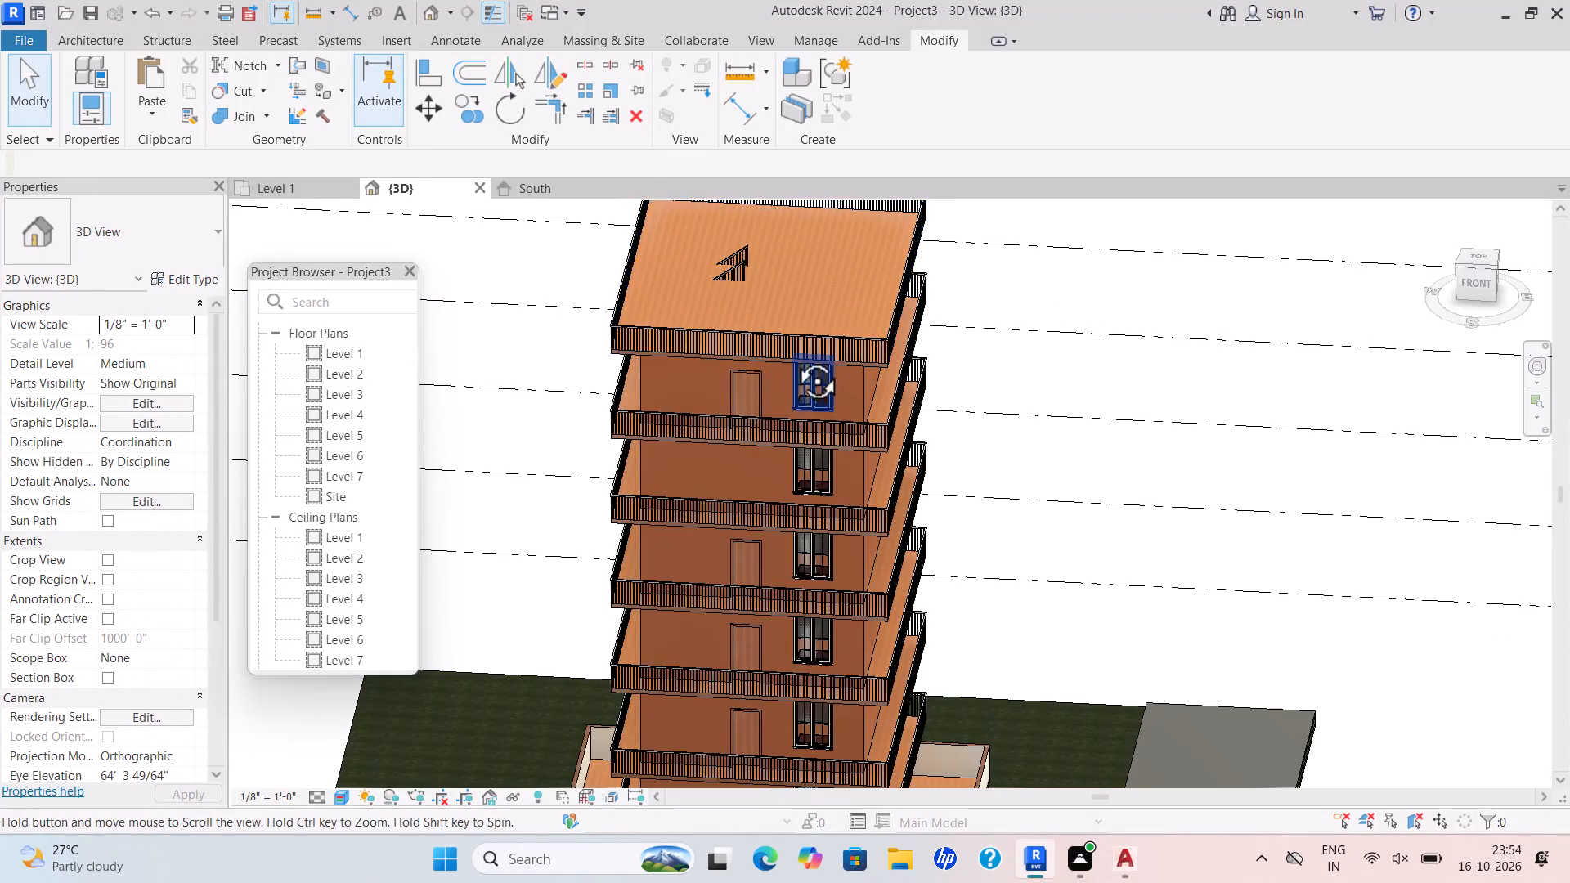
{"action": "middle_click_drag", "start_coordinate": [792, 356], "coordinate": [800, 248]}
{"action": "scroll", "coordinate": [800, 248], "scroll_direction": "up", "scroll_amount": 1}
{"action": "scroll", "coordinate": [859, 332], "scroll_direction": "down", "scroll_amount": 4}
{"action": "middle_click_drag", "start_coordinate": [881, 362], "coordinate": [936, 241], "text": "shift"}
{"action": "scroll", "coordinate": [936, 241], "scroll_direction": "up", "scroll_amount": 1, "text": "shift"}
{"action": "middle_click_drag", "start_coordinate": [867, 493], "coordinate": [1054, 536], "text": "shift"}
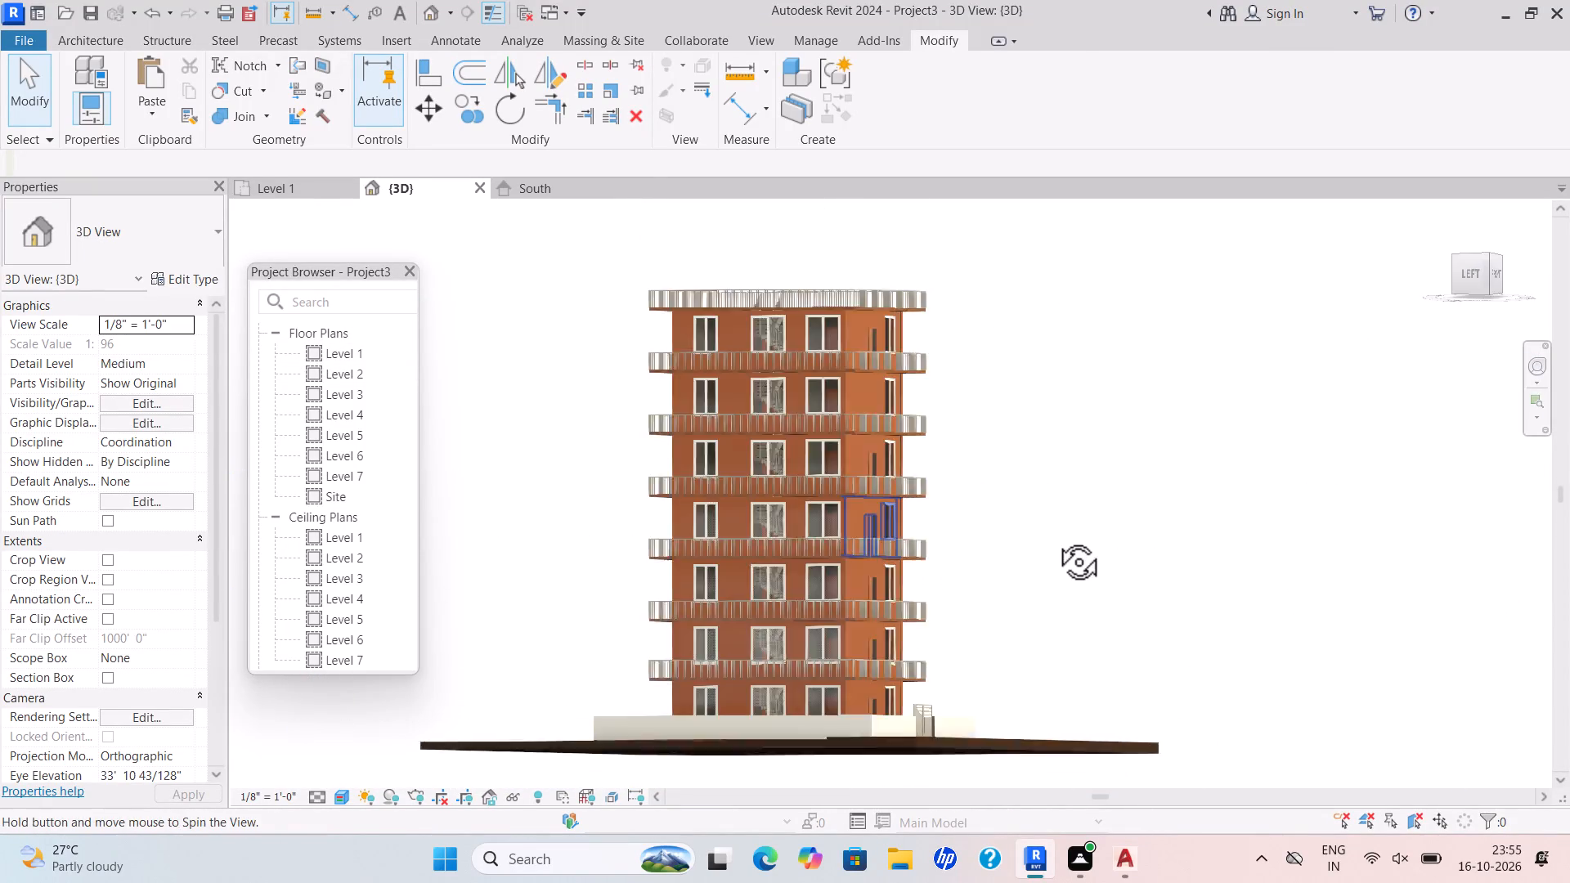
{"action": "middle_click_drag", "start_coordinate": [964, 696], "coordinate": [927, 772], "text": "shift"}
{"action": "middle_click_drag", "start_coordinate": [895, 741], "coordinate": [829, 802]}
{"action": "scroll", "coordinate": [819, 796], "scroll_direction": "up", "scroll_amount": 4}
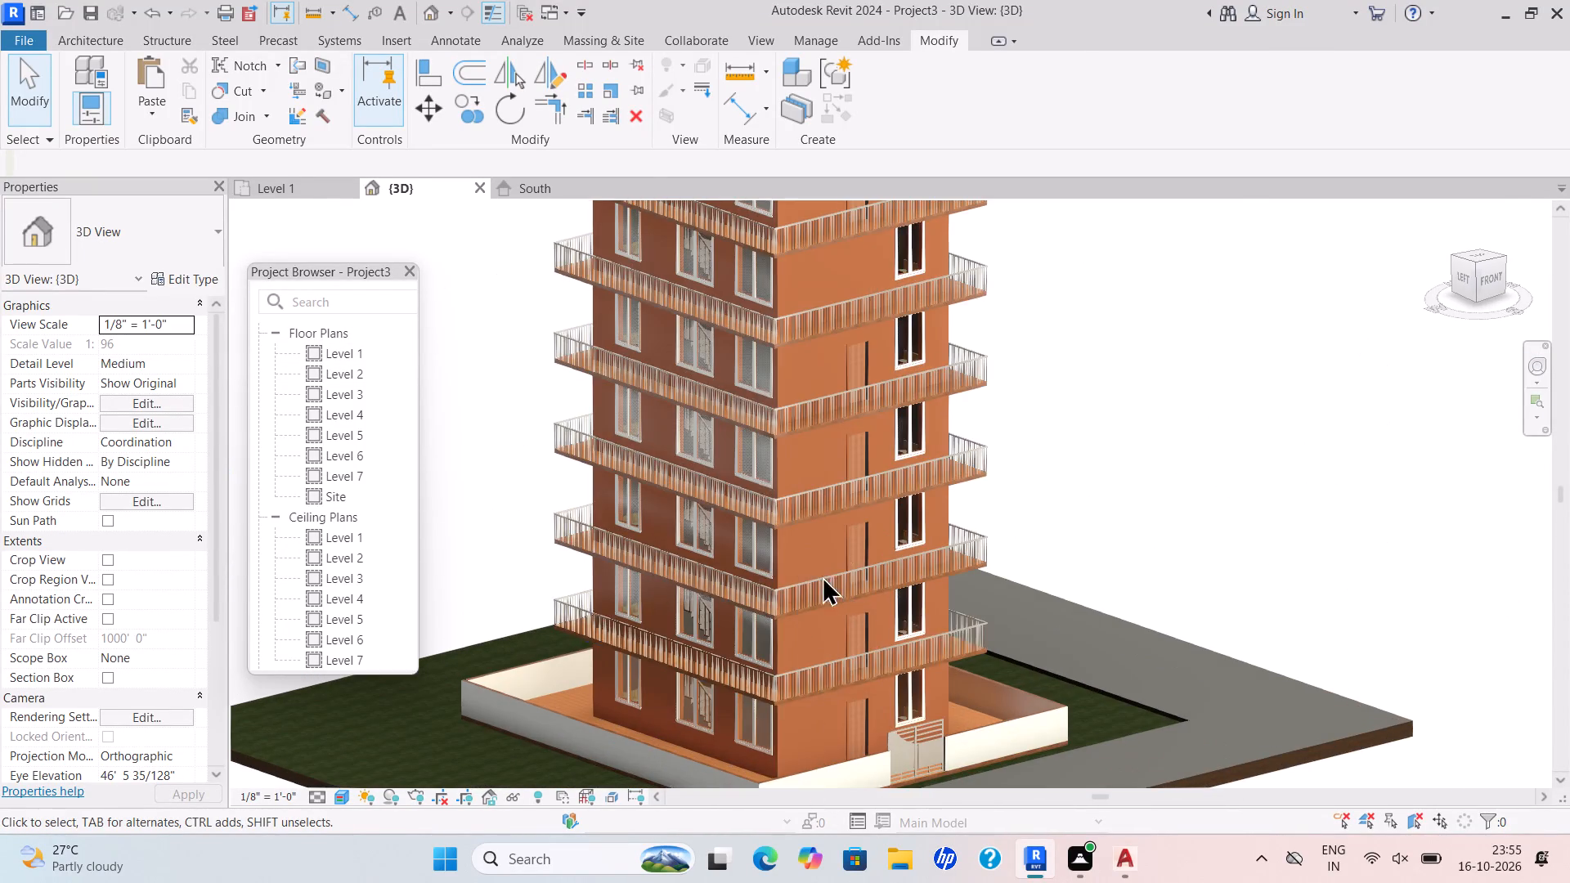
{"action": "scroll", "coordinate": [805, 527], "scroll_direction": "up", "scroll_amount": 7}
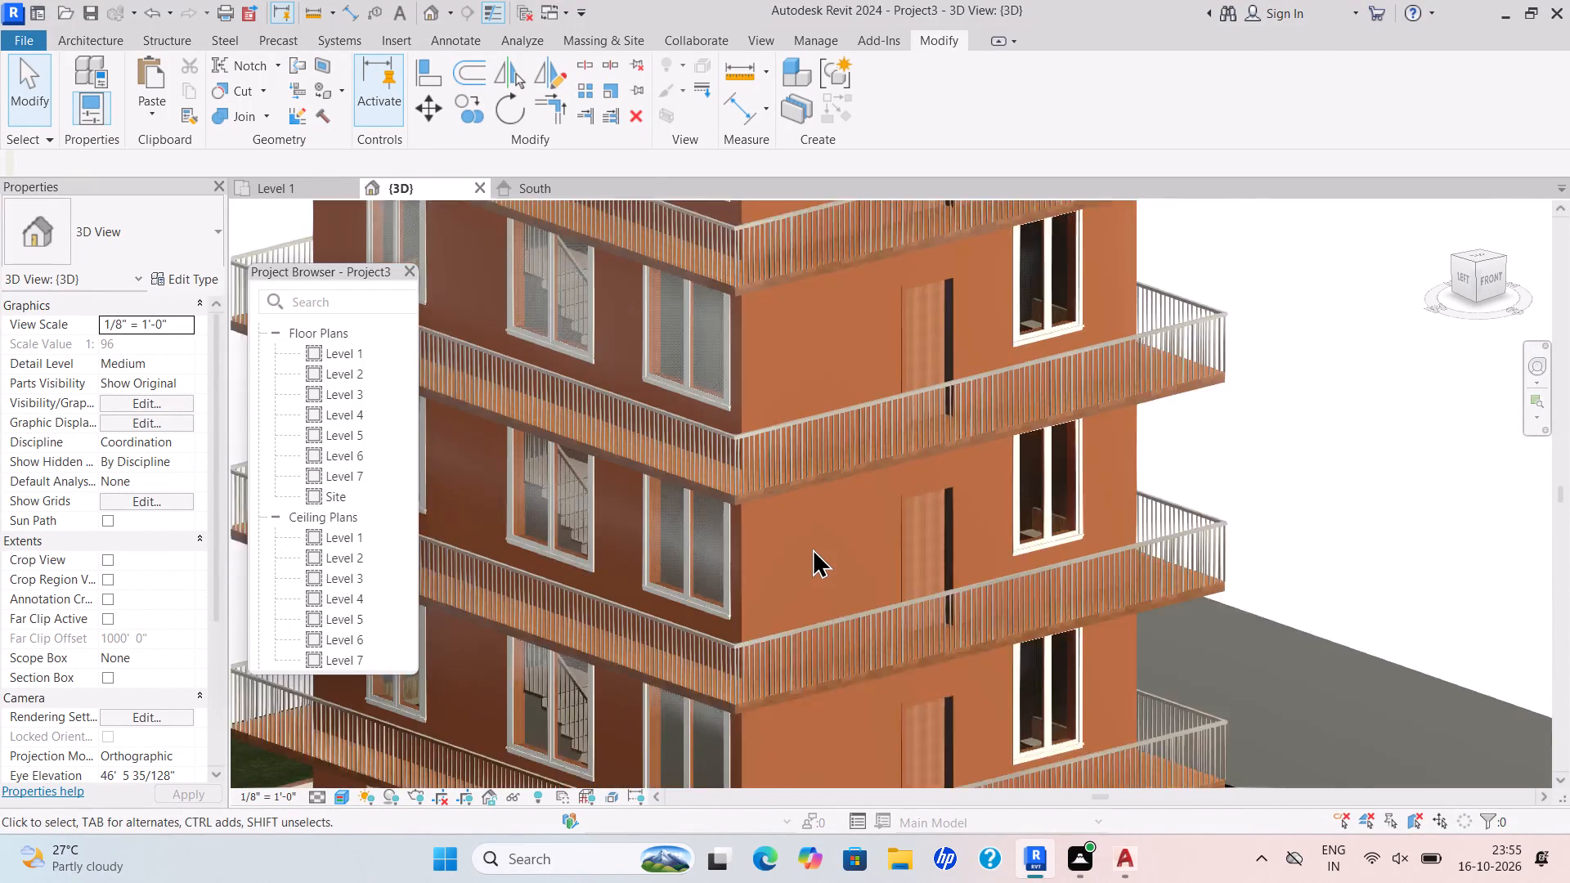
{"action": "scroll", "coordinate": [812, 548], "scroll_direction": "up", "scroll_amount": 1}
{"action": "middle_click_drag", "start_coordinate": [812, 548], "coordinate": [694, 517], "text": "shift"}
{"action": "scroll", "coordinate": [707, 505], "scroll_direction": "down", "scroll_amount": 5}
{"action": "middle_click_drag", "start_coordinate": [715, 506], "coordinate": [726, 372], "text": "shift"}
{"action": "scroll", "coordinate": [874, 563], "scroll_direction": "up", "scroll_amount": 2}
{"action": "middle_click_drag", "start_coordinate": [710, 618], "coordinate": [745, 689]}
{"action": "middle_click_drag", "start_coordinate": [744, 670], "coordinate": [759, 535]}
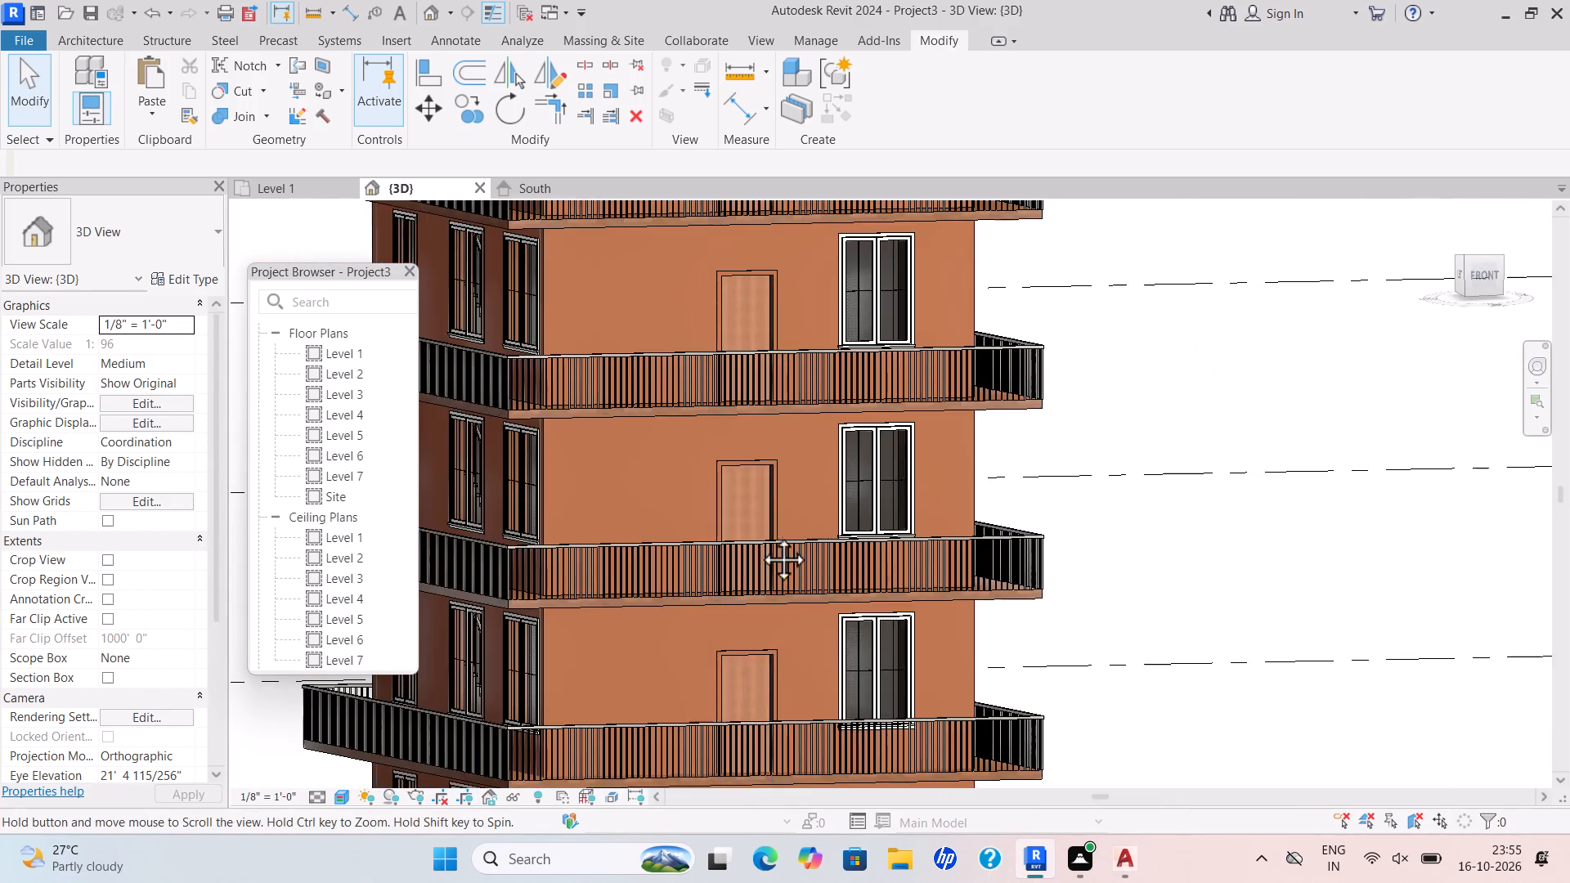
{"action": "middle_click_drag", "start_coordinate": [759, 535], "coordinate": [801, 386]}
{"action": "scroll", "coordinate": [793, 407], "scroll_direction": "down", "scroll_amount": 1}
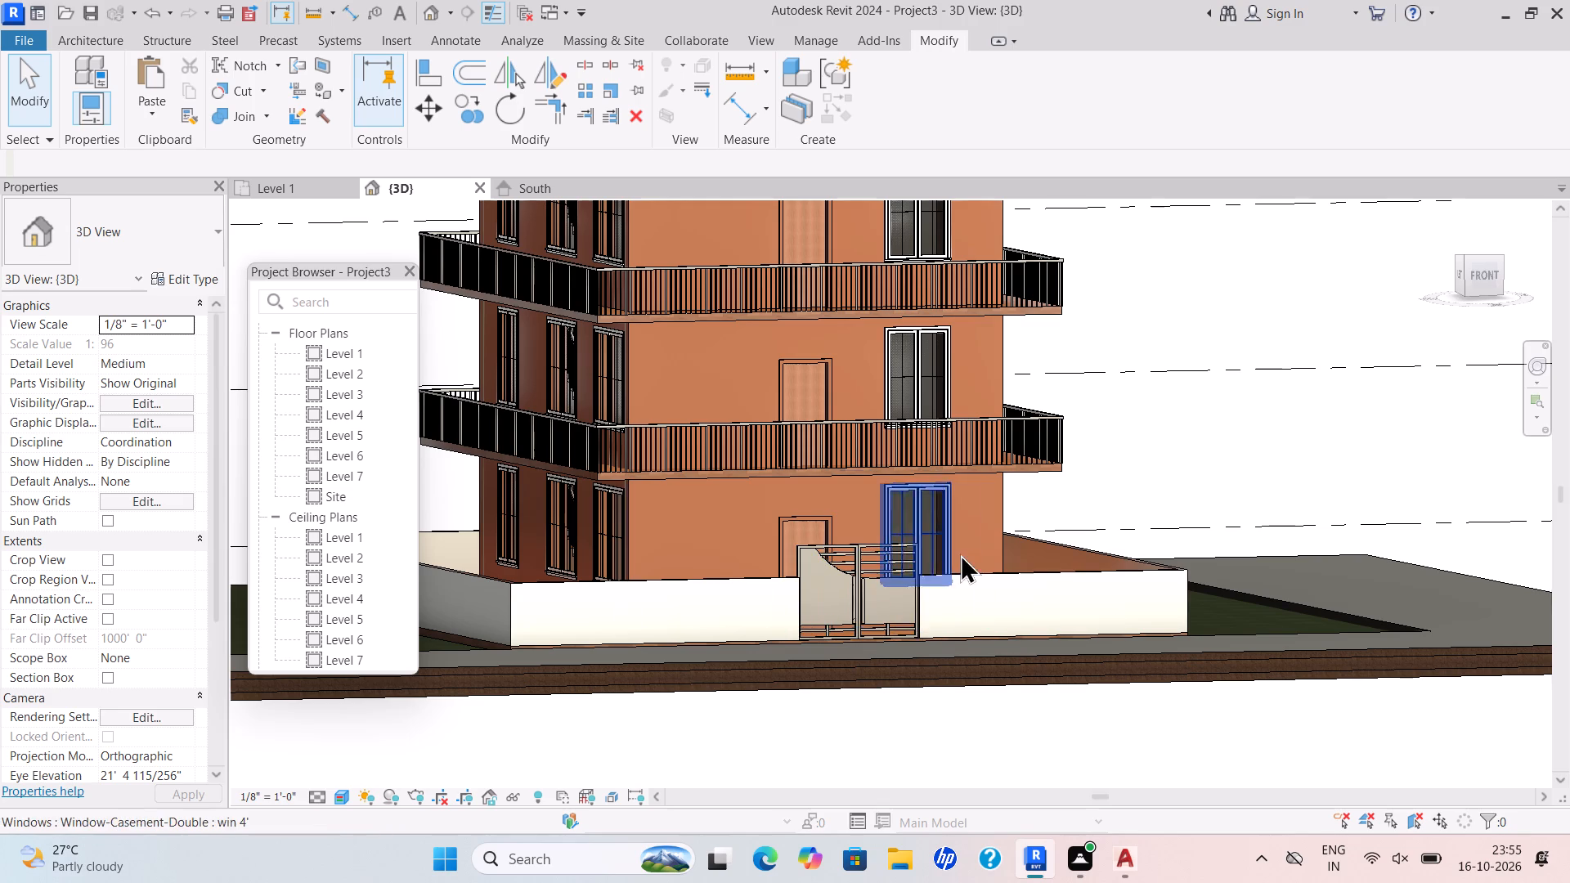
{"action": "scroll", "coordinate": [769, 599], "scroll_direction": "up", "scroll_amount": 3}
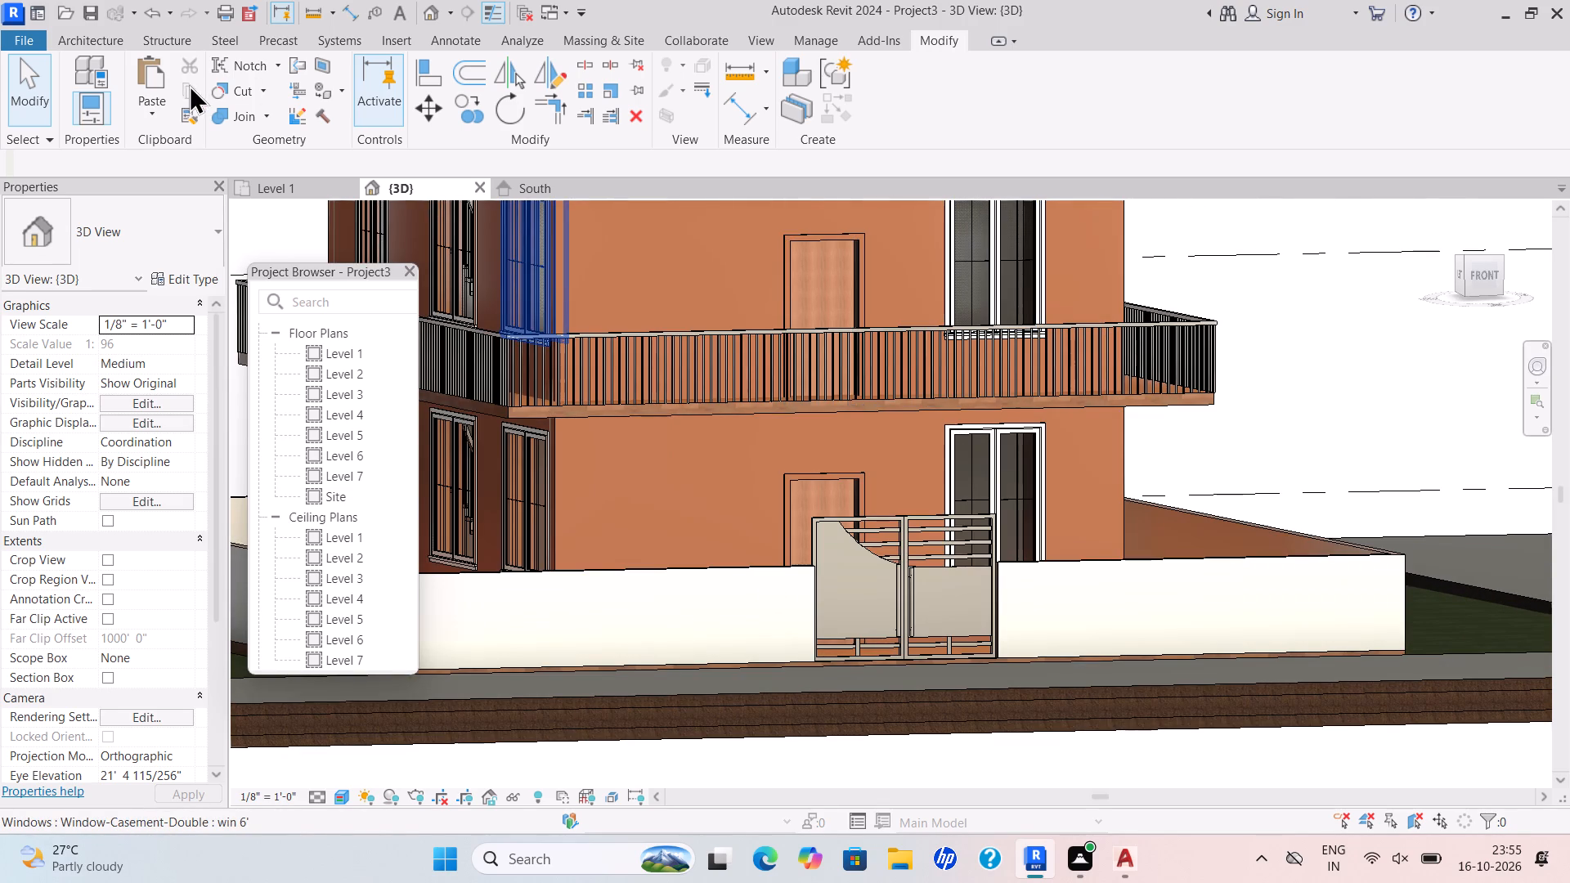
Save the project to the Desktop under the file name P15.
{"action": "left_click", "coordinate": [29, 38]}
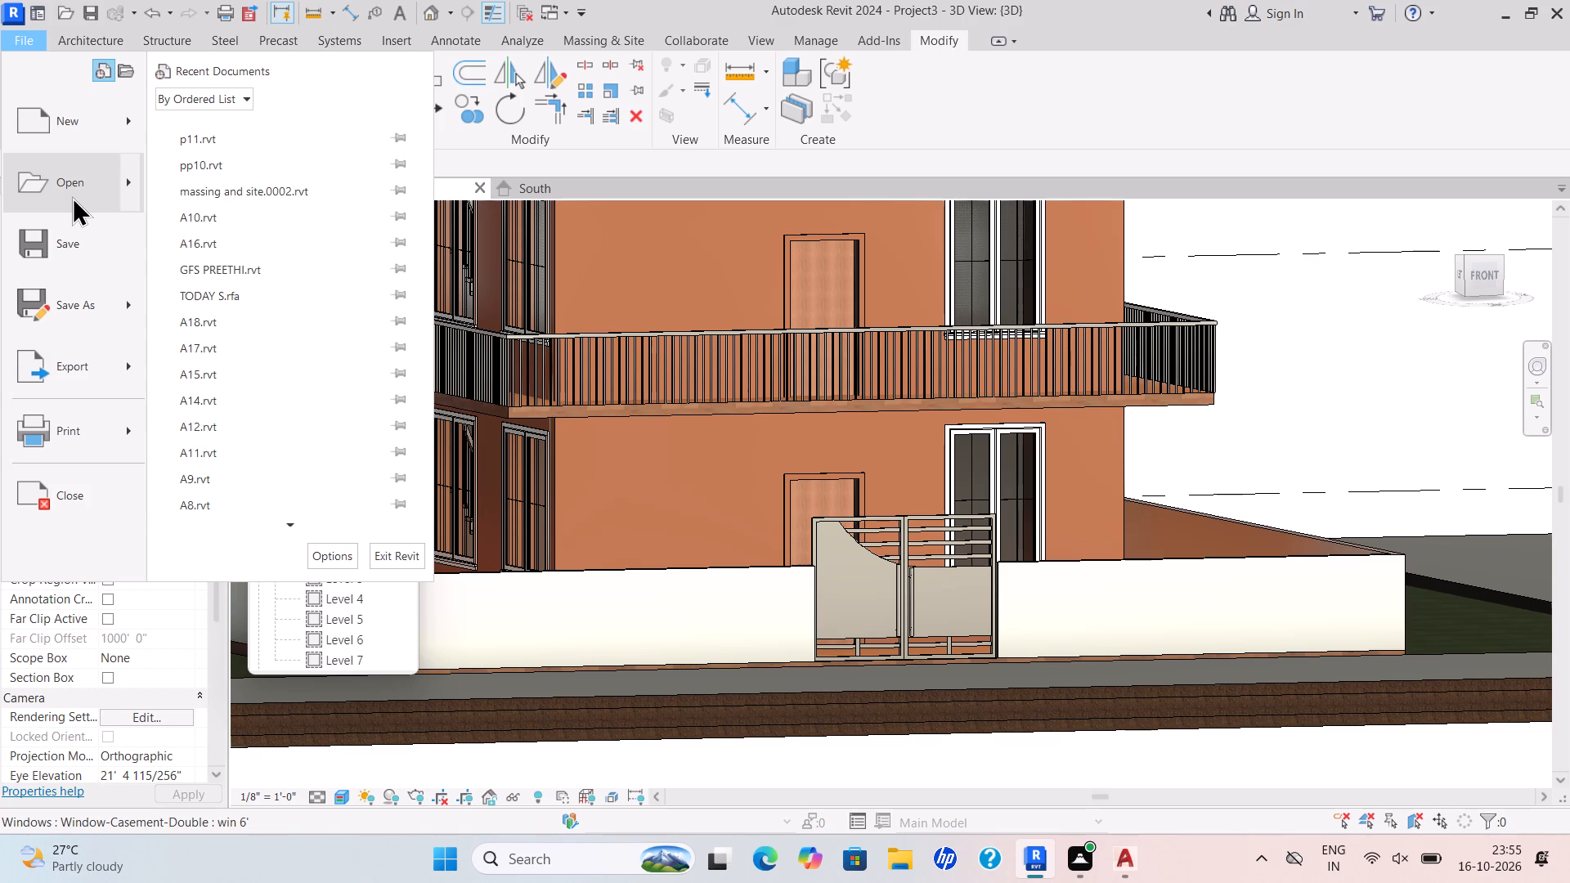
{"action": "left_click", "coordinate": [81, 303]}
{"action": "left_click", "coordinate": [235, 234]}
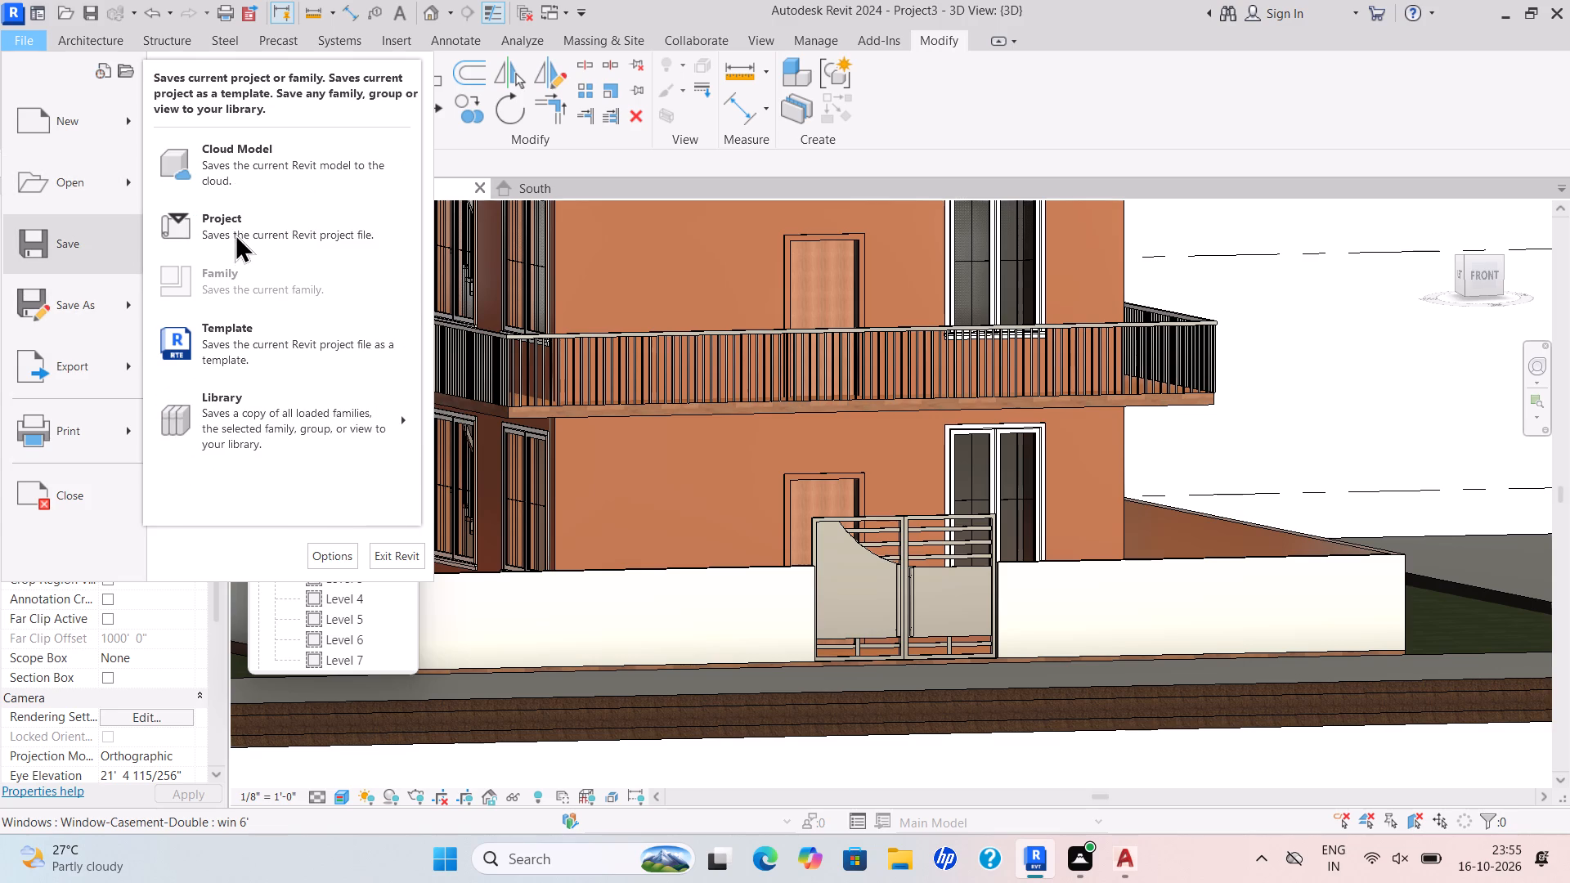
{"action": "double_click", "coordinate": [490, 576]}
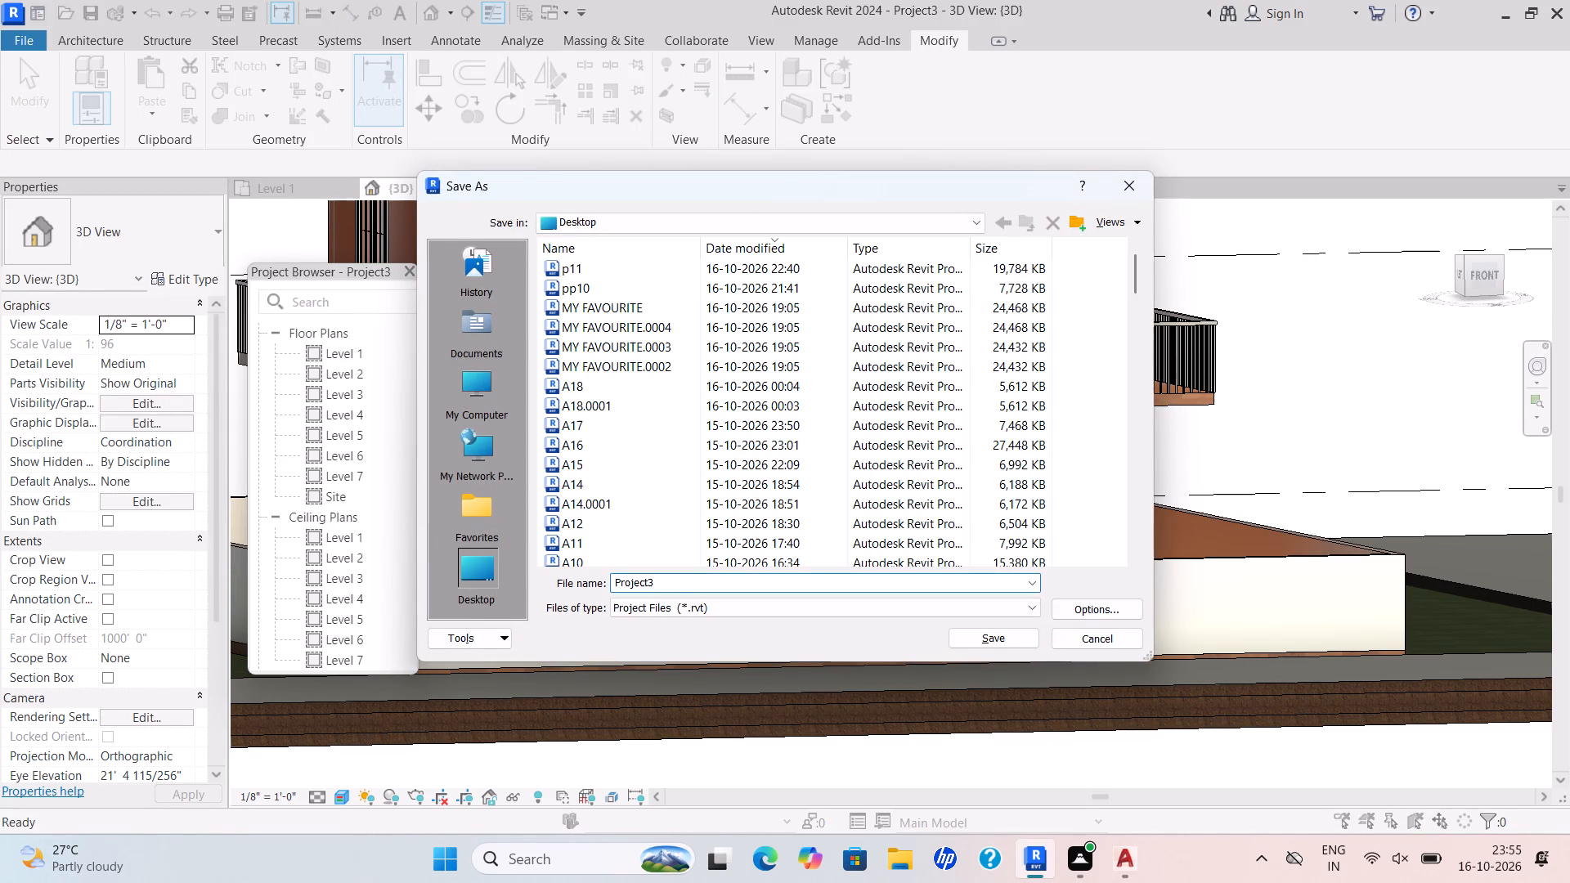
{"action": "left_click", "coordinate": [713, 573]}
{"action": "key", "text": "BackSpace"}
{"action": "type", "text": "P15"}
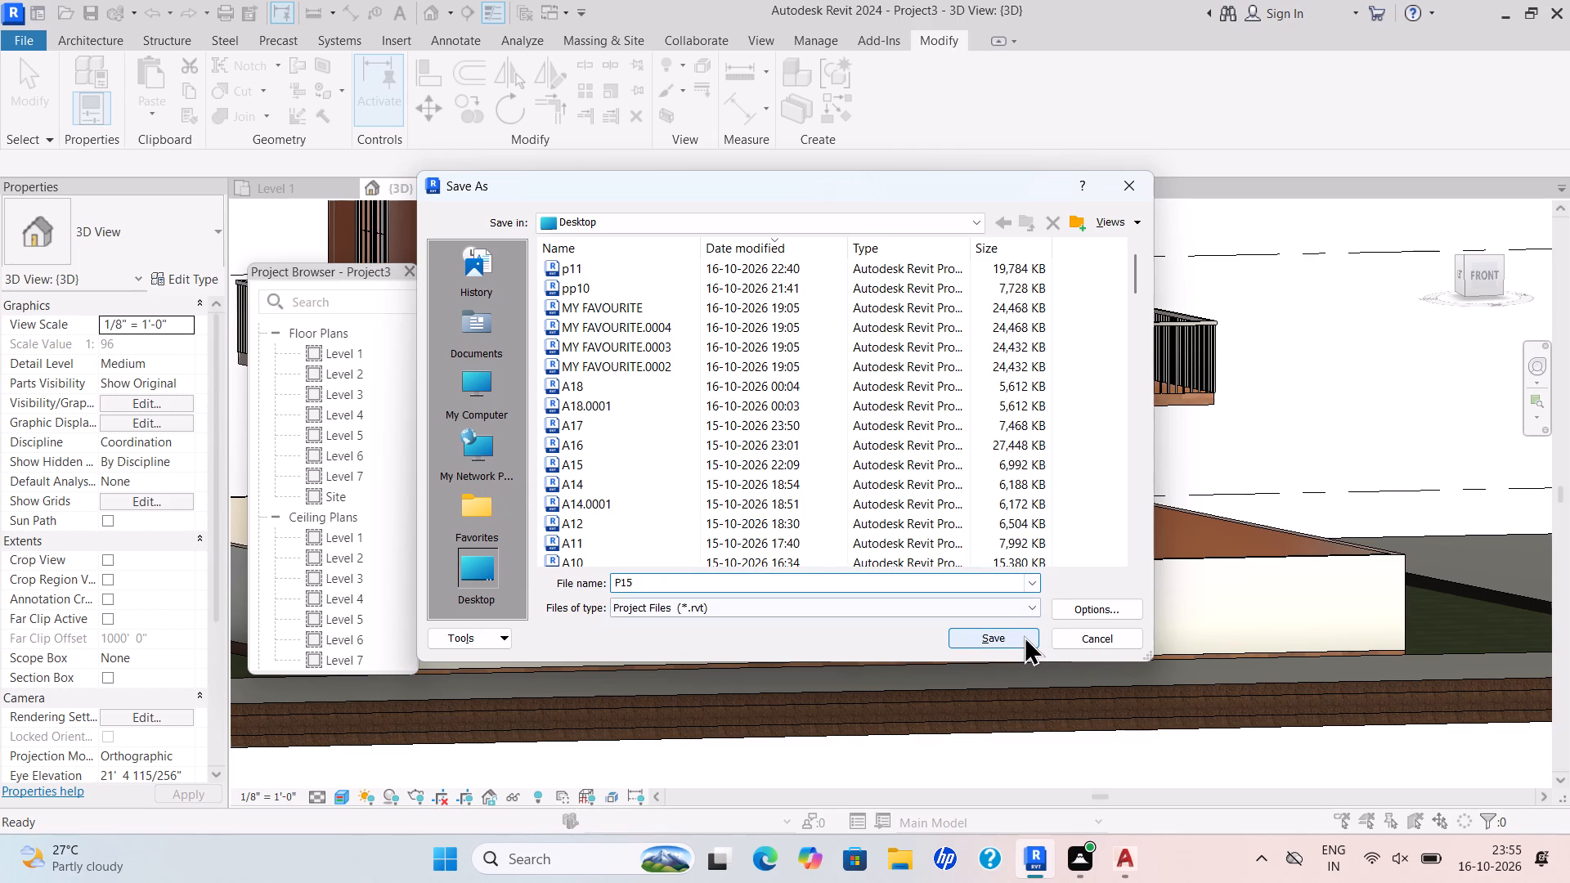
{"action": "left_click", "coordinate": [1012, 637]}
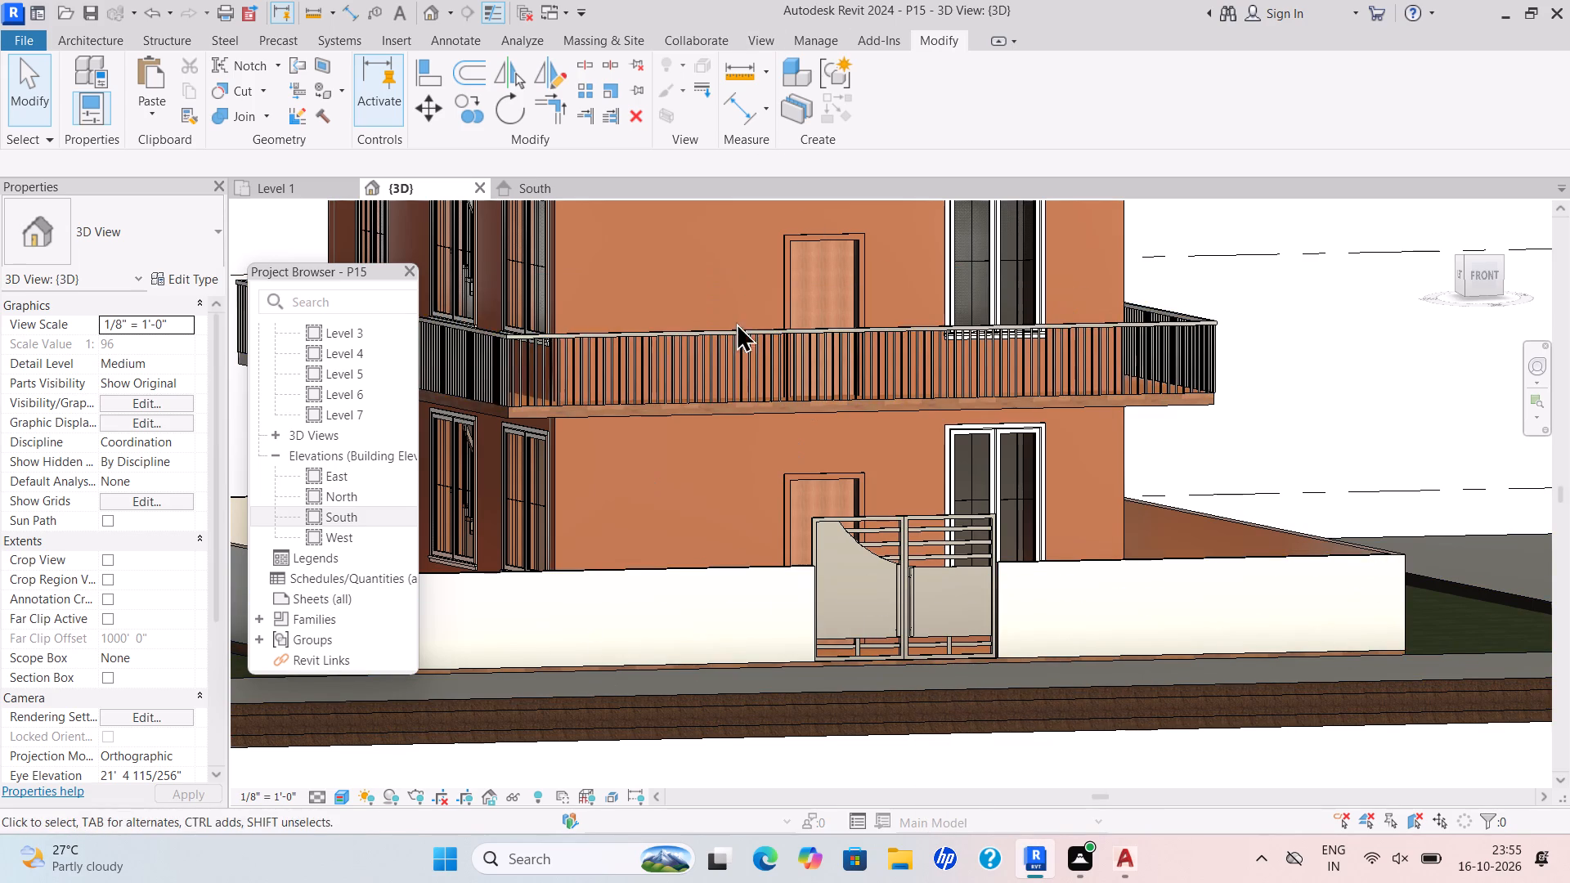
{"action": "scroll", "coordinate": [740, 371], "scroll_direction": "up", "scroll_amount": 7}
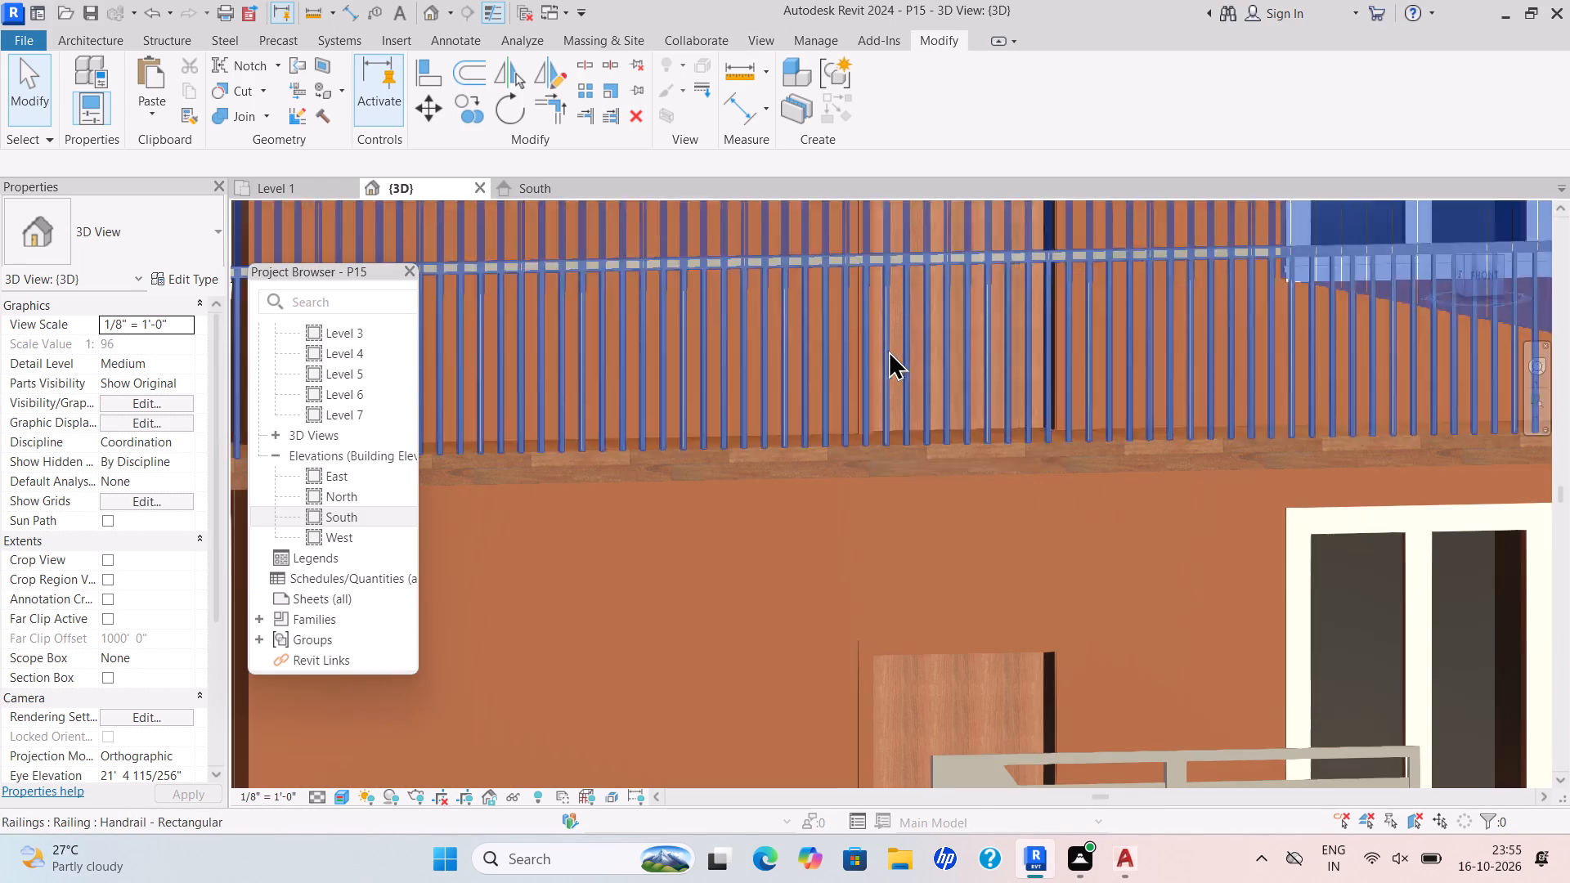